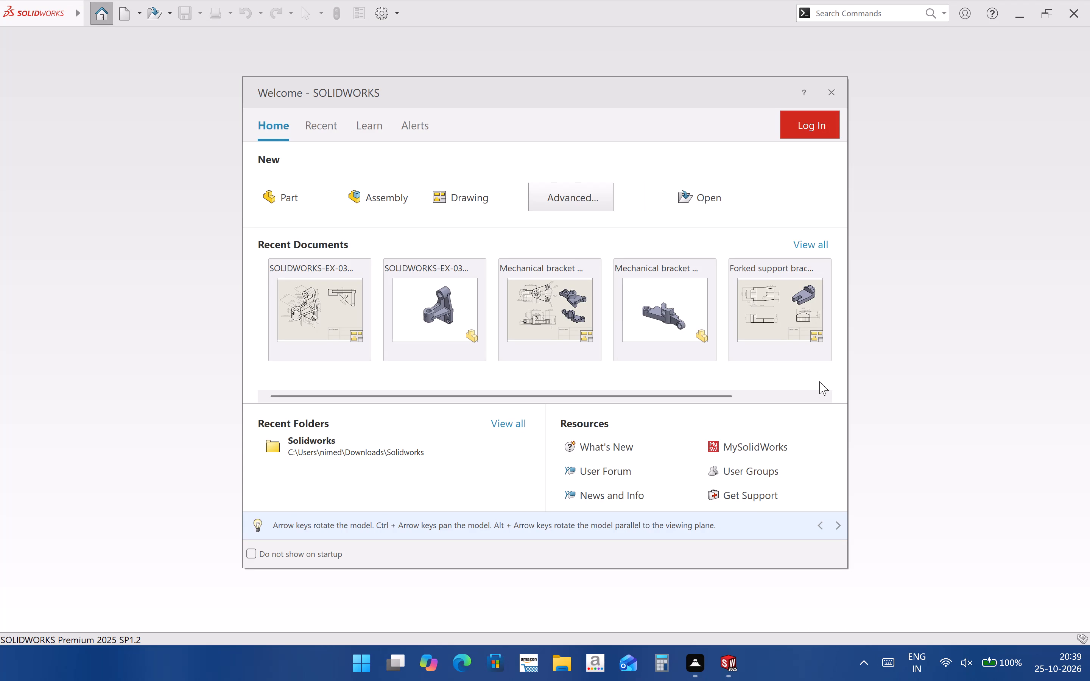
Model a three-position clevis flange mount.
Create a new part document and set its unit system to MMGS.
{"action": "left_click", "coordinate": [299, 204]}
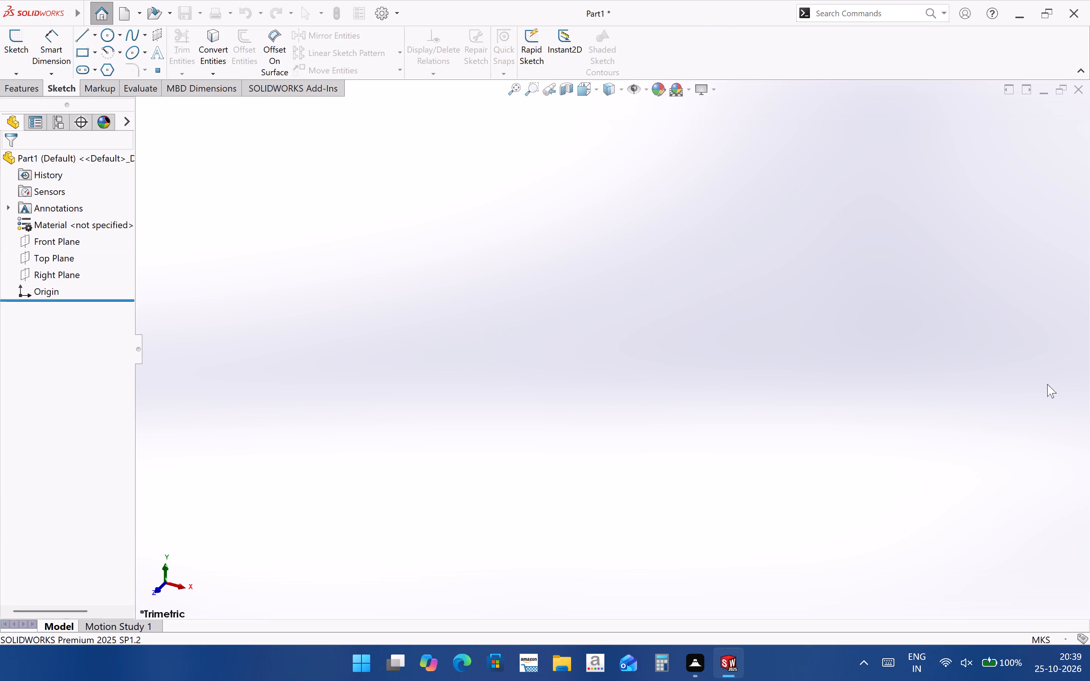
{"action": "left_click", "coordinate": [1052, 639]}
{"action": "left_click", "coordinate": [1037, 576]}
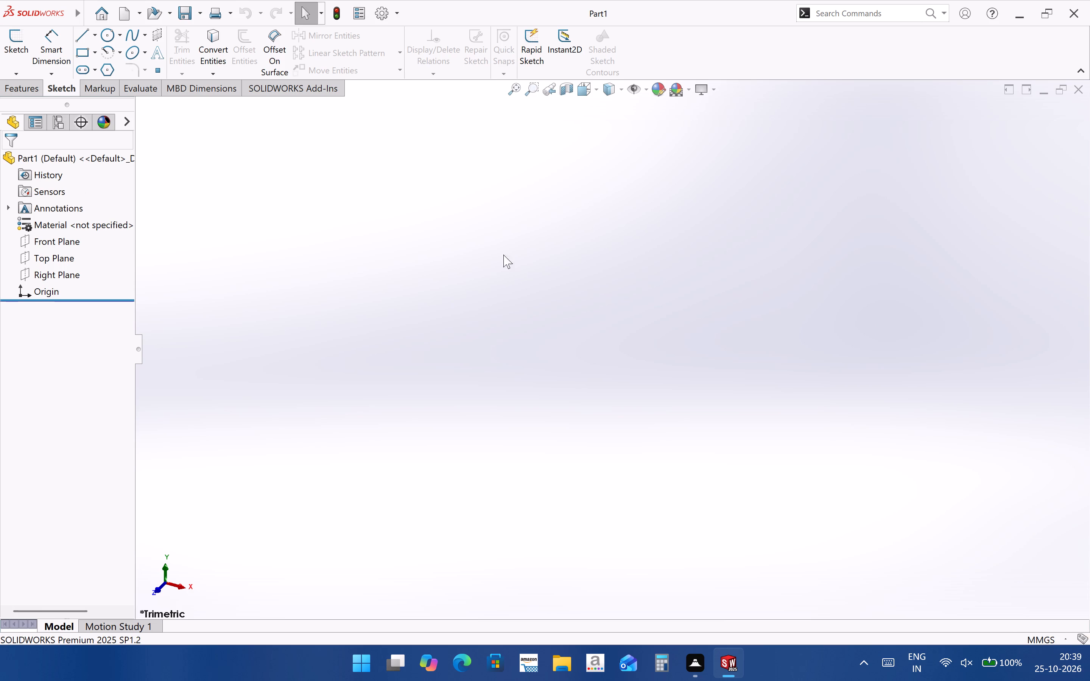
Orient the view normal to the Front Plane and open a new sketch on that plane.
{"action": "left_click", "coordinate": [40, 239]}
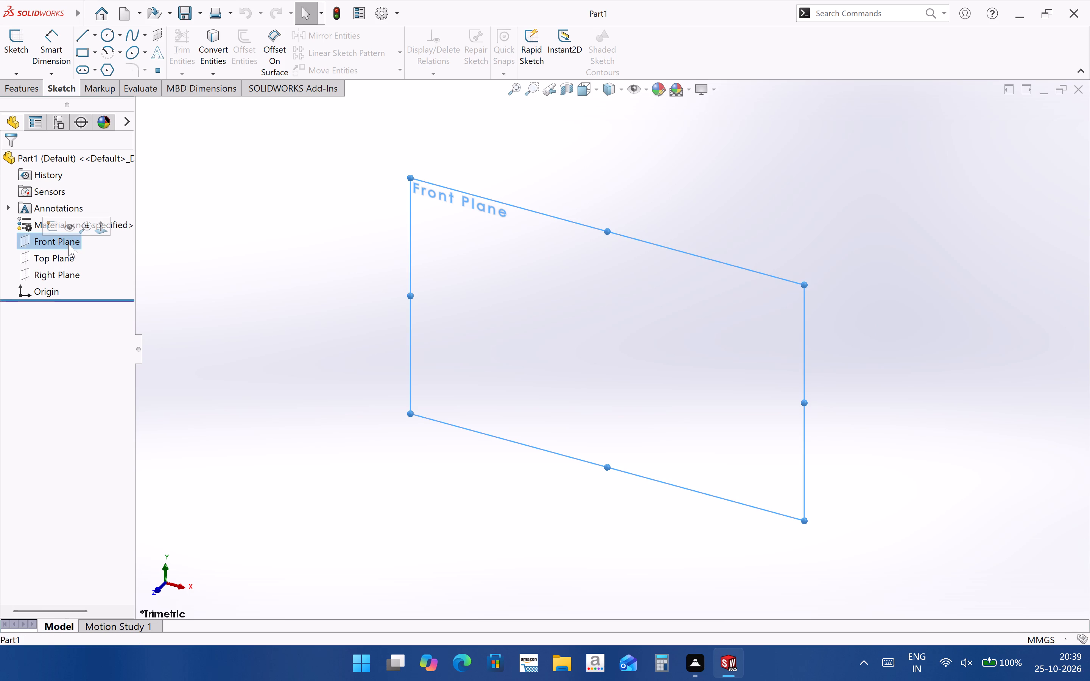
{"action": "left_click", "coordinate": [106, 232]}
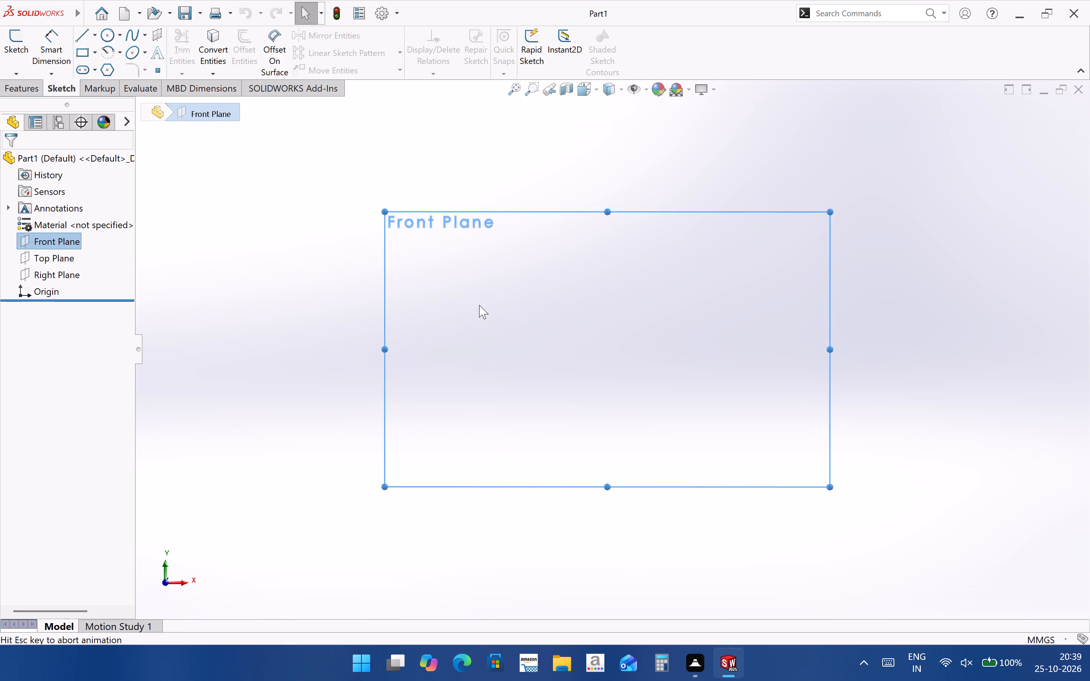
{"action": "left_click", "coordinate": [23, 52]}
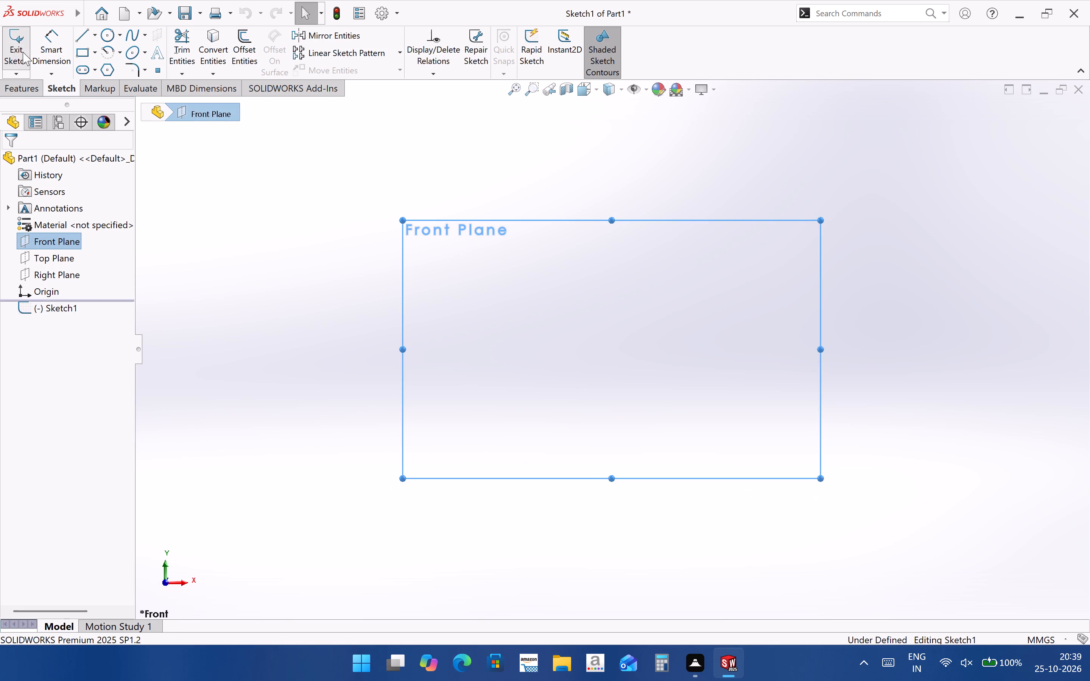
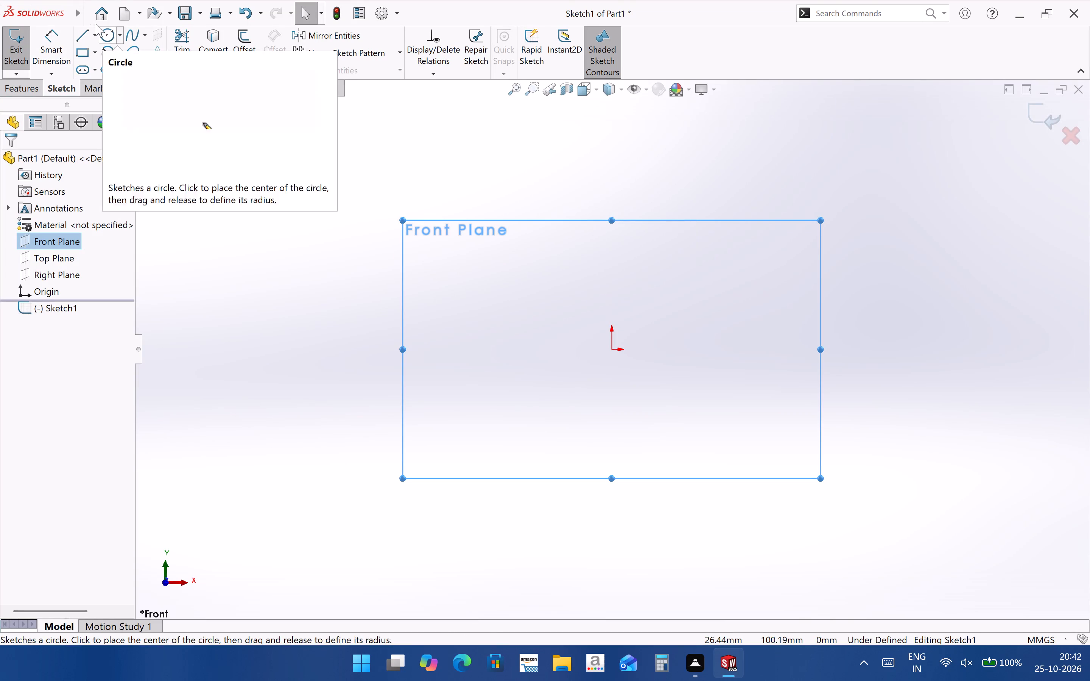
Draw a vertical and a horizontal construction centerline crossing at the origin, the horizontal one about 320 mm long.
{"action": "left_click", "coordinate": [92, 38]}
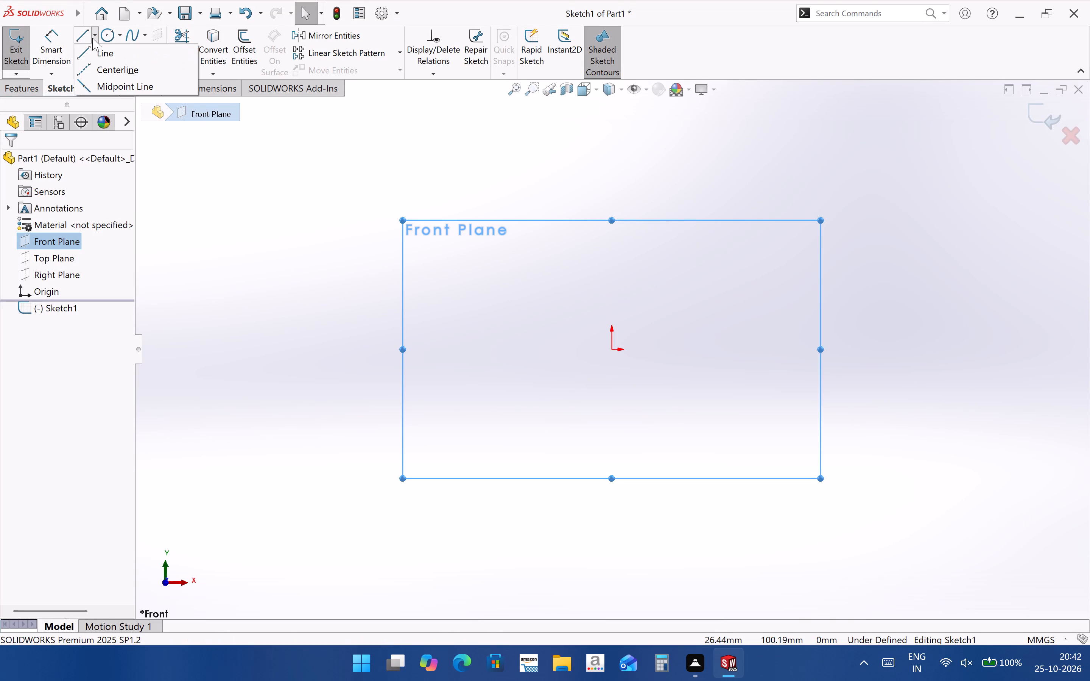
{"action": "left_click", "coordinate": [100, 73]}
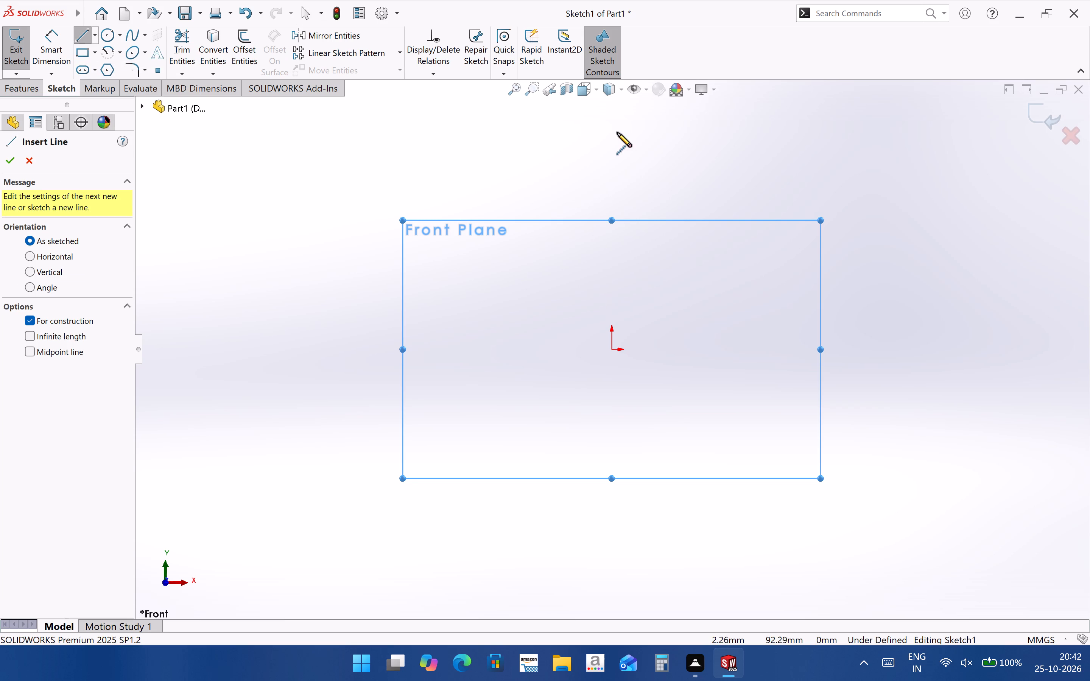
{"action": "left_click", "coordinate": [612, 130]}
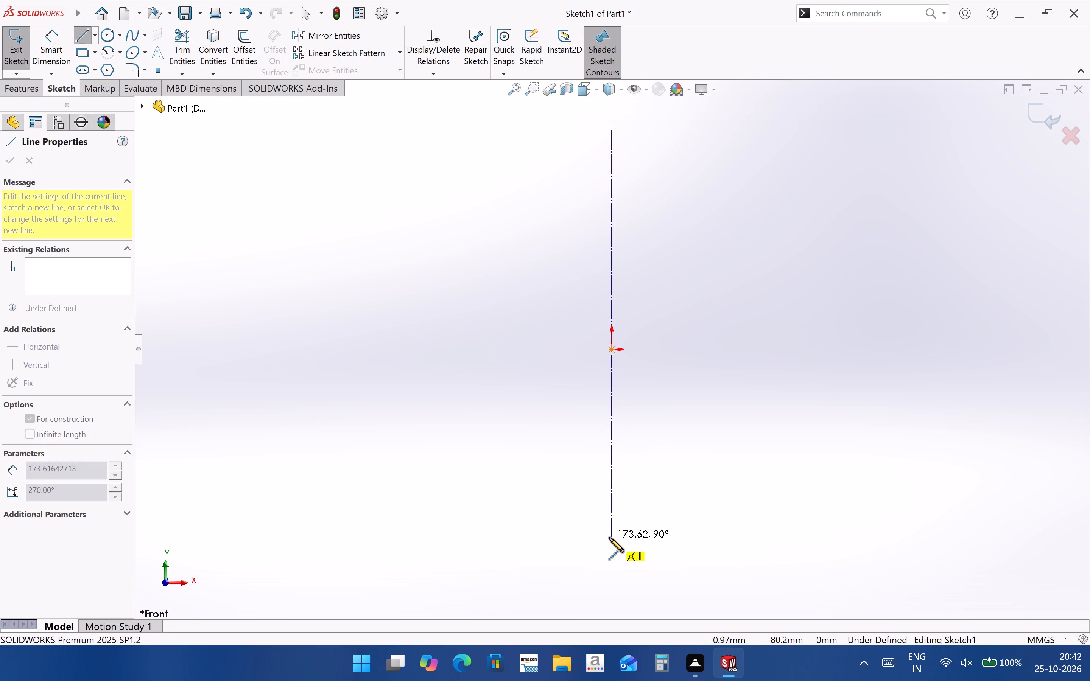
{"action": "left_click", "coordinate": [610, 553]}
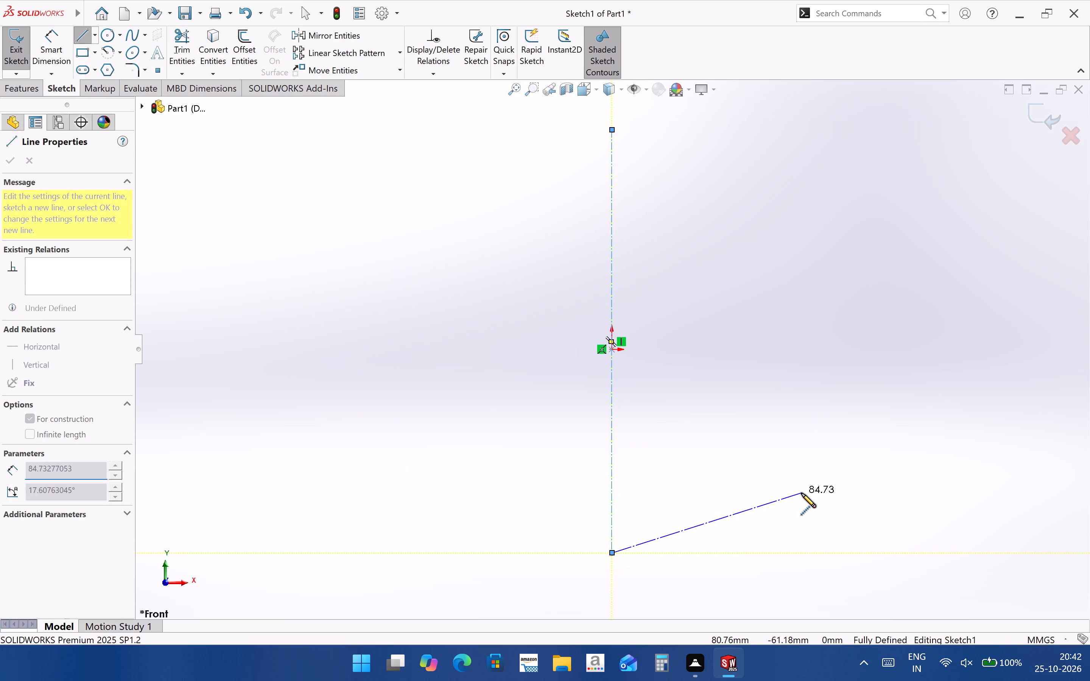
{"action": "key", "text": "Escape"}
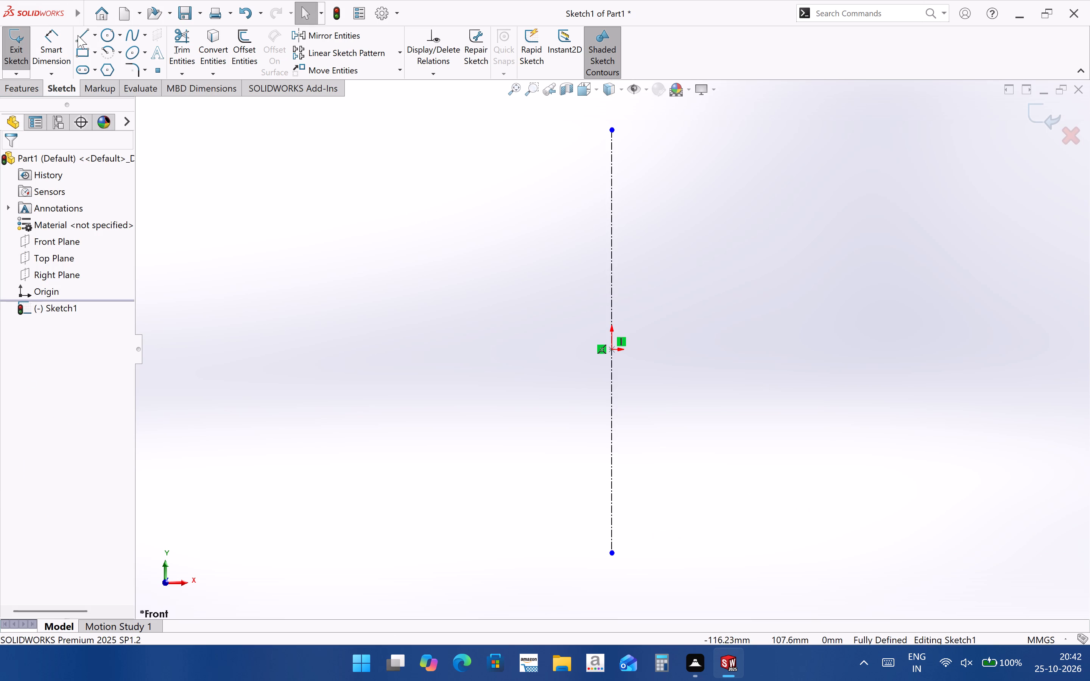
{"action": "left_click", "coordinate": [96, 37]}
{"action": "left_click", "coordinate": [110, 75]}
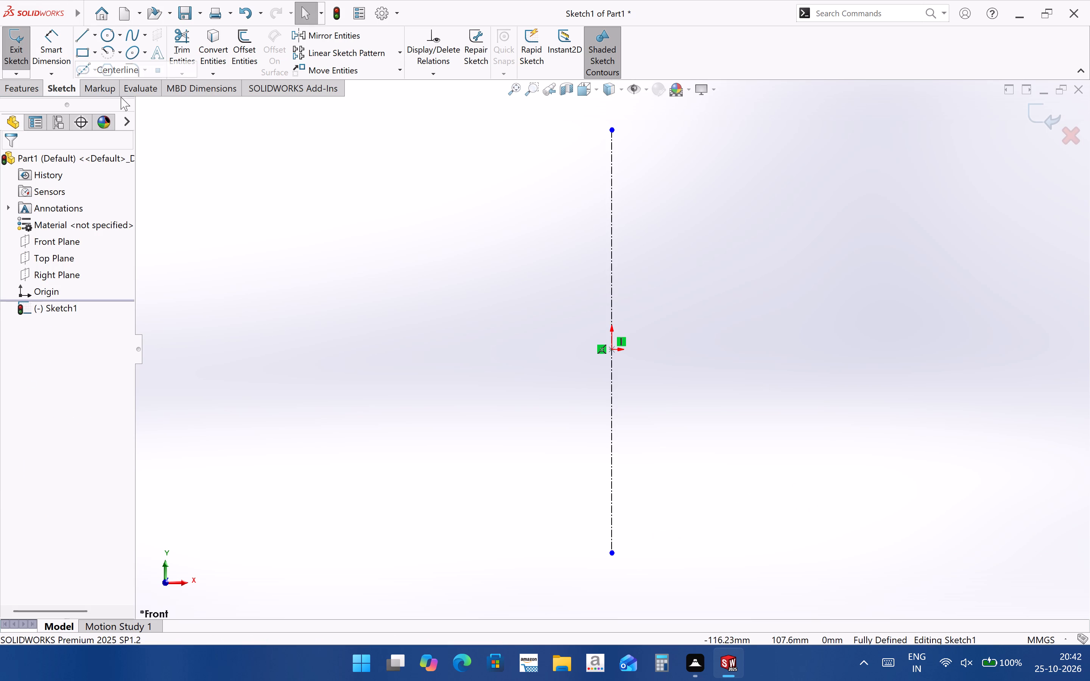
{"action": "left_click", "coordinate": [238, 349]}
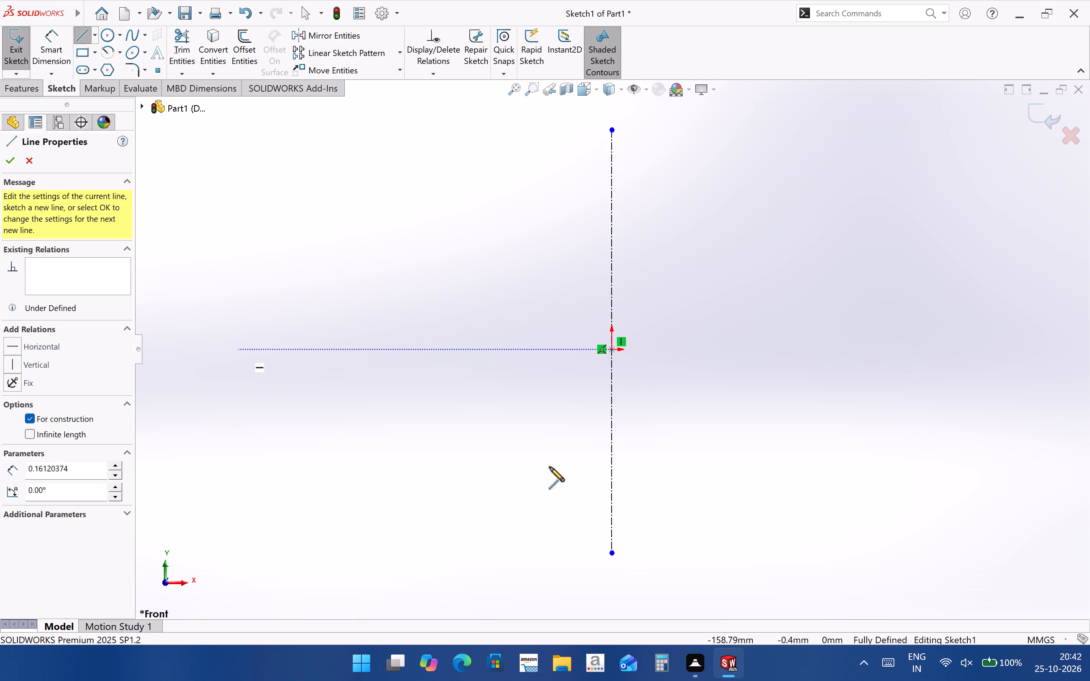
{"action": "left_click", "coordinate": [991, 349]}
{"action": "key", "text": "Escape"}
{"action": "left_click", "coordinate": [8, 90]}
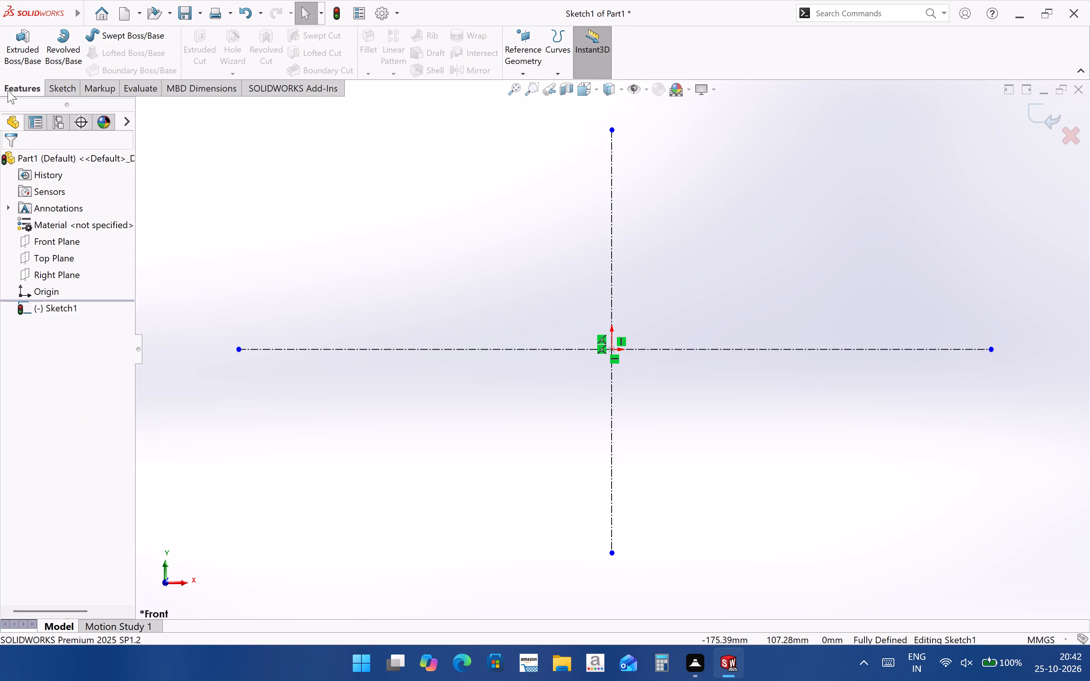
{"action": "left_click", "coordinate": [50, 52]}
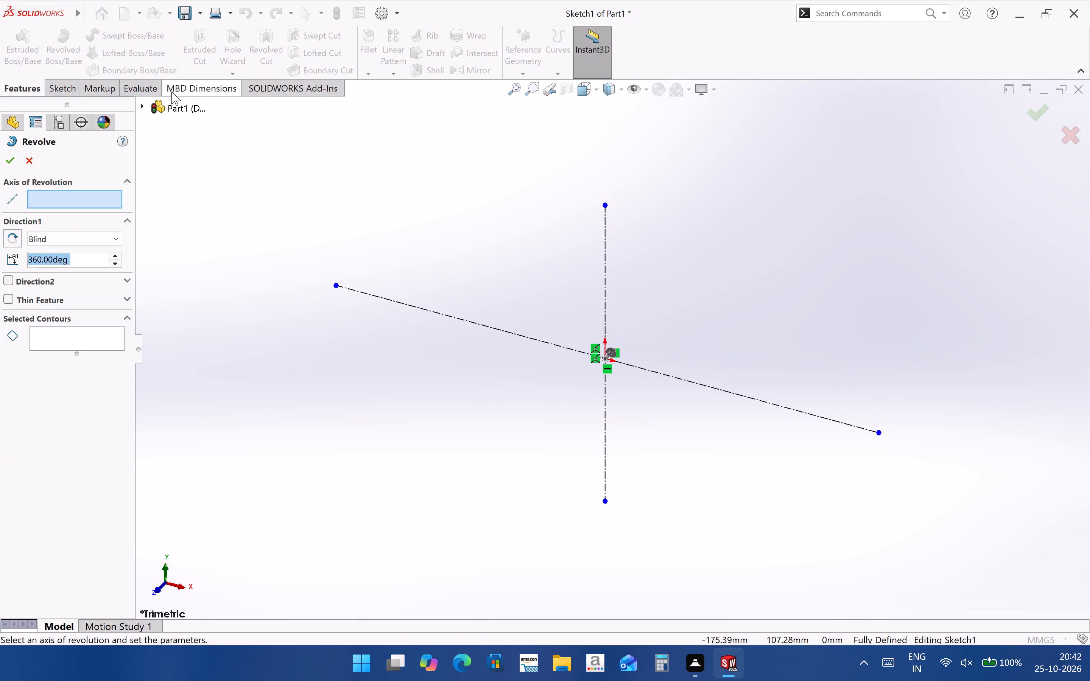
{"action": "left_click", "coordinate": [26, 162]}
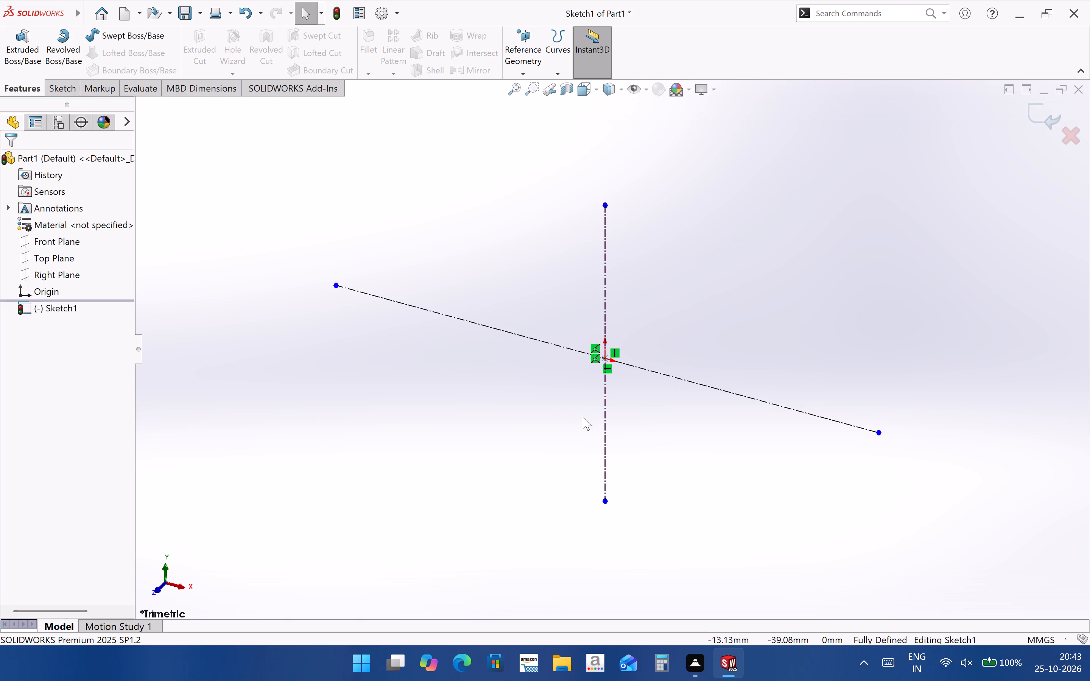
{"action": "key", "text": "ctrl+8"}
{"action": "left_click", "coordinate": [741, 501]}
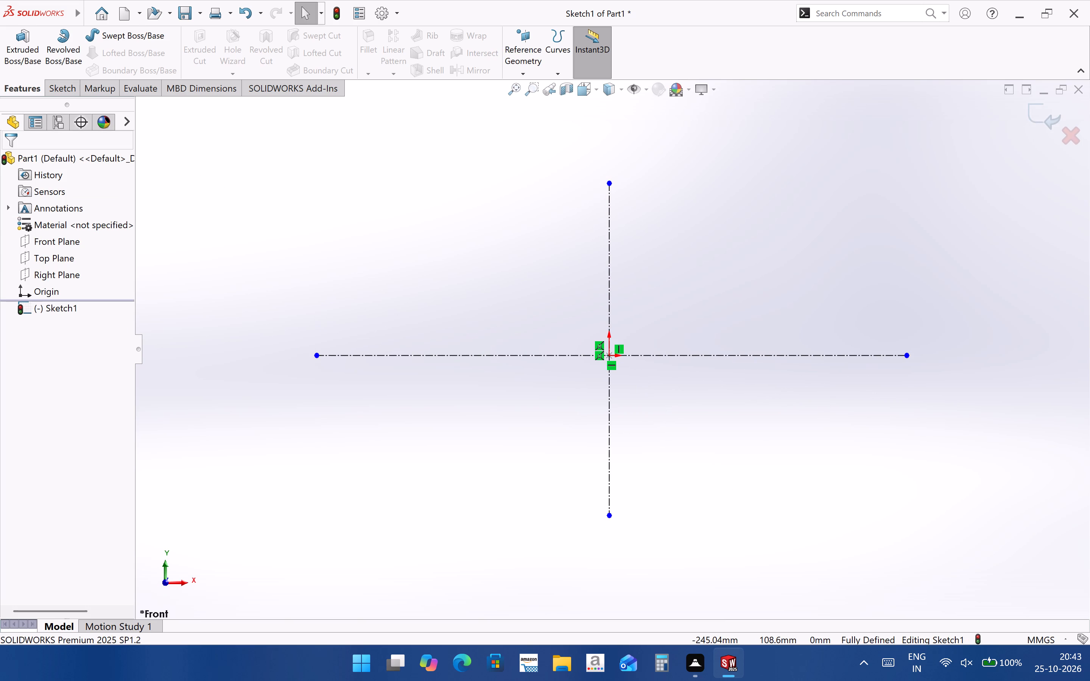
Draw the stepped lower outline: about 12 mm down across the horizontal centerline, right, down, back about 6 mm, down, and about 50 mm to the vertical centerline.
{"action": "left_click", "coordinate": [68, 94]}
{"action": "left_click", "coordinate": [78, 36]}
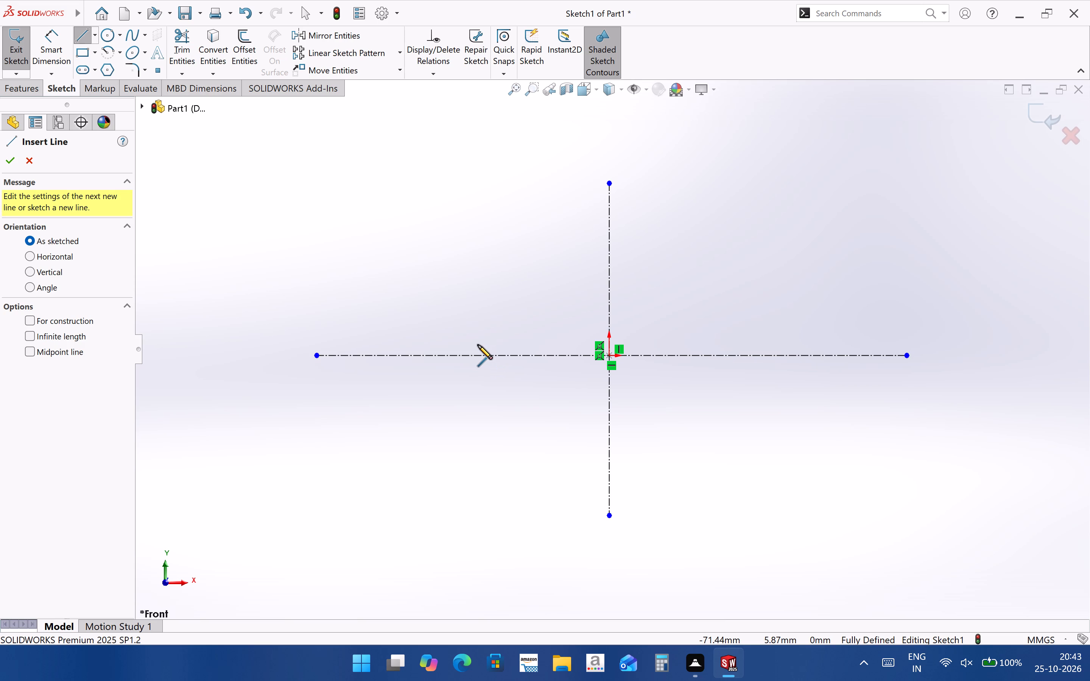
{"action": "left_click", "coordinate": [478, 345]}
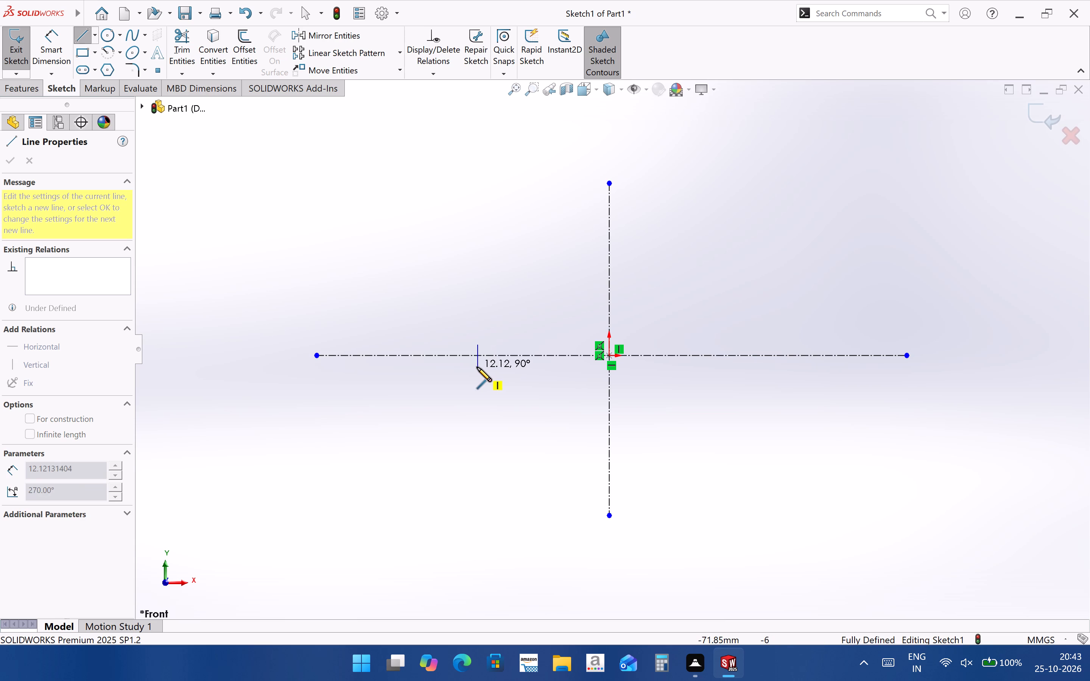
{"action": "left_click", "coordinate": [477, 367]}
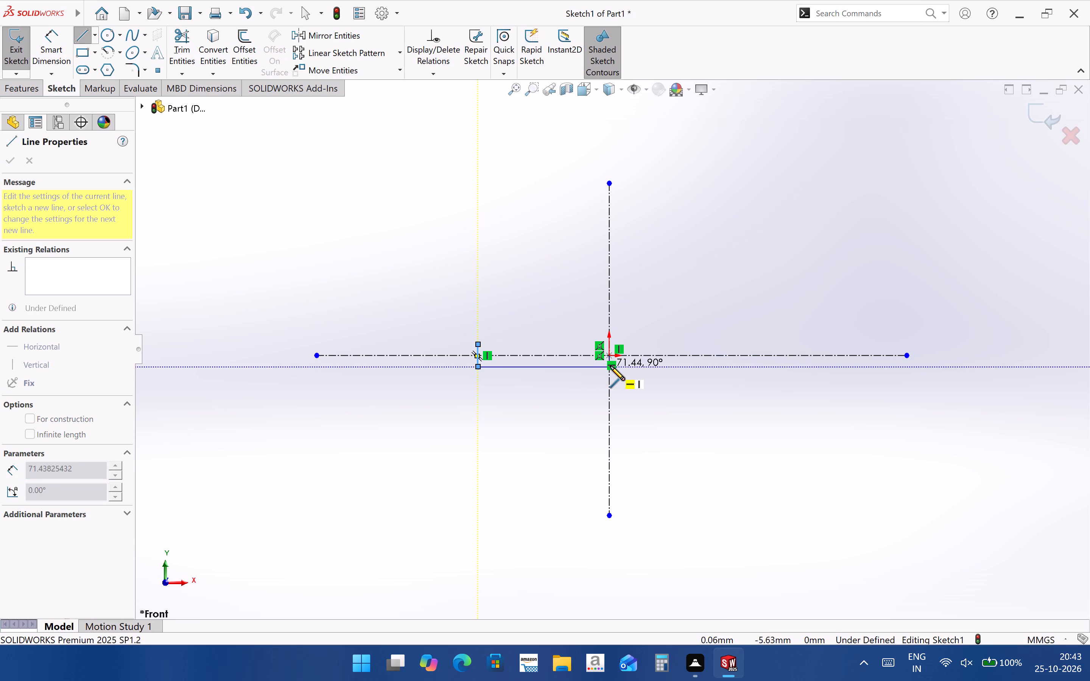
{"action": "left_click", "coordinate": [528, 365]}
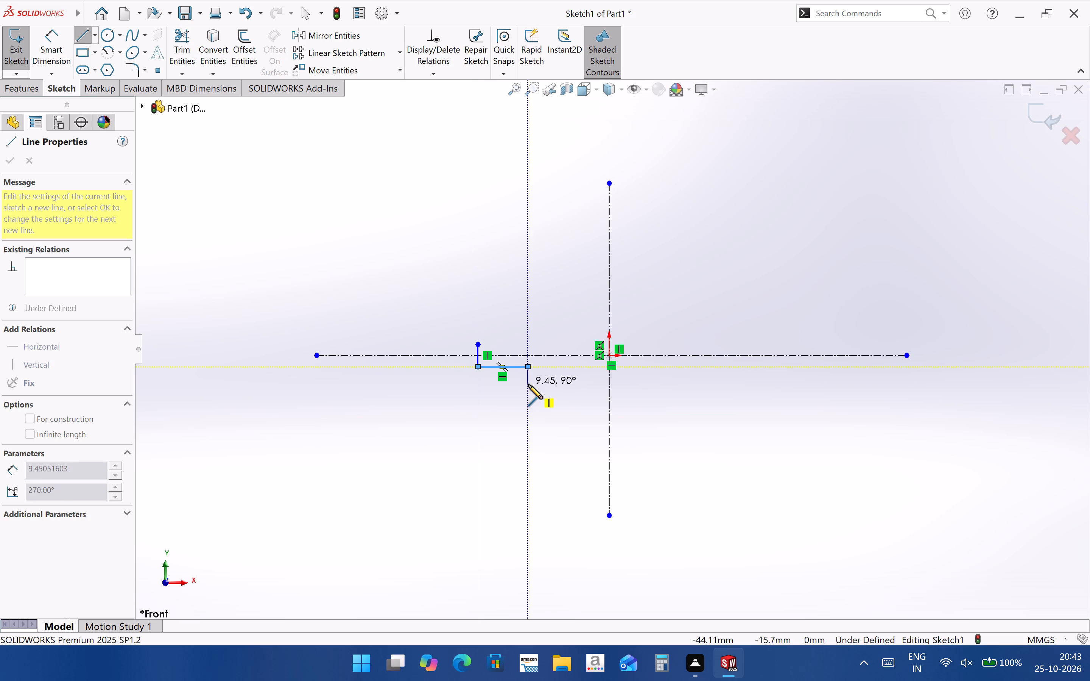
{"action": "left_click", "coordinate": [528, 380]}
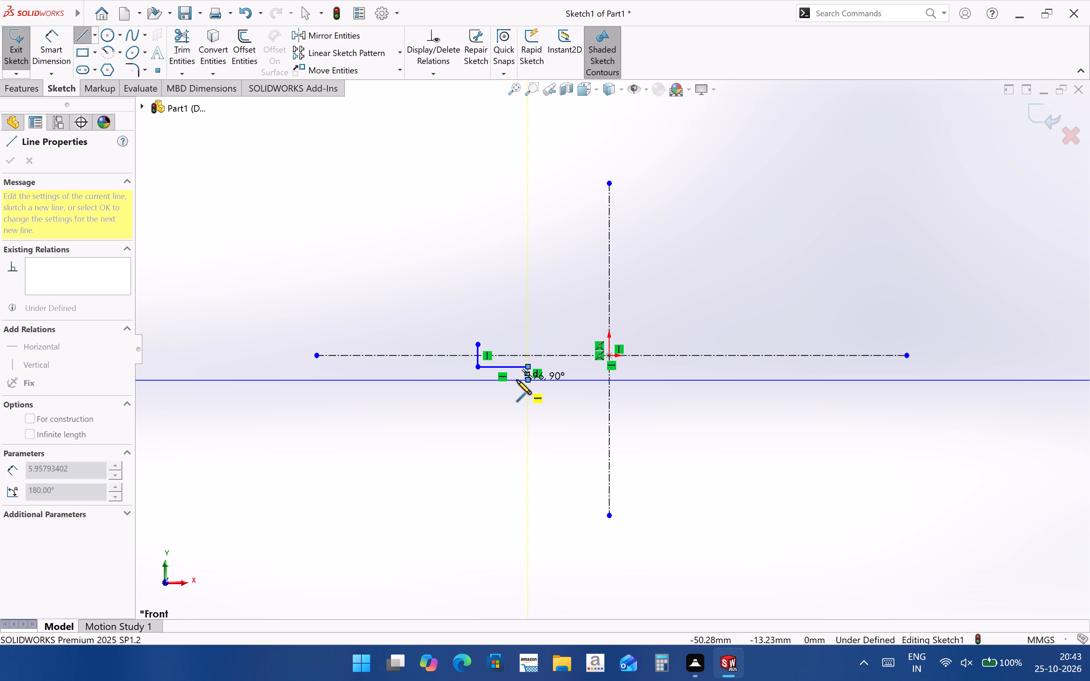
{"action": "left_click", "coordinate": [517, 380]}
{"action": "left_click", "coordinate": [516, 389]}
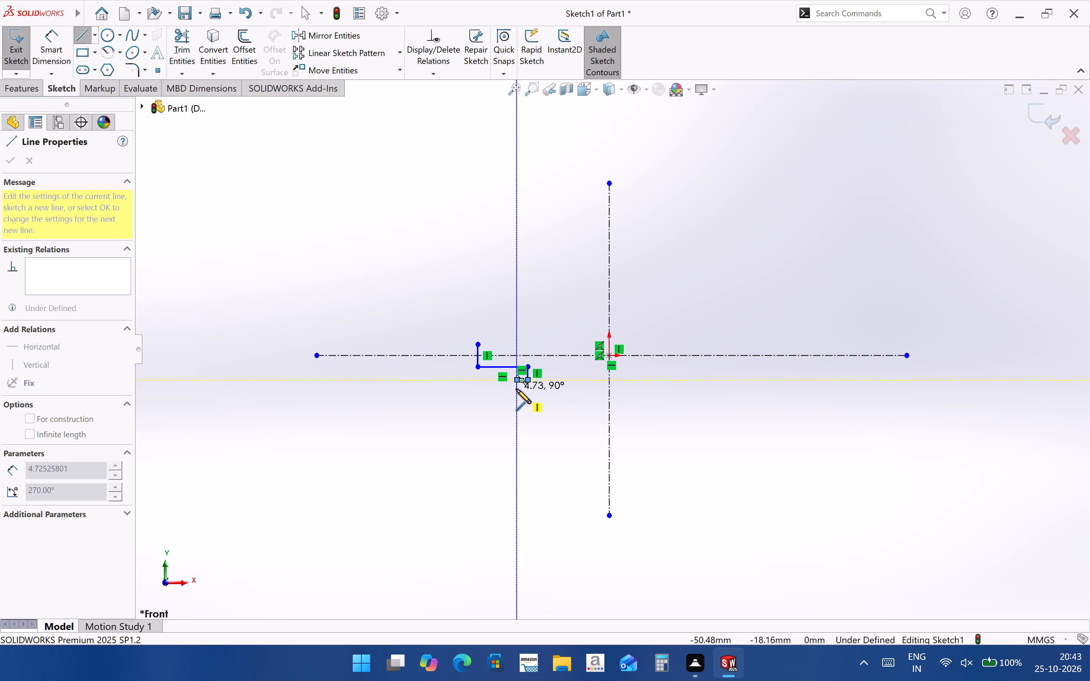
{"action": "left_click", "coordinate": [607, 390]}
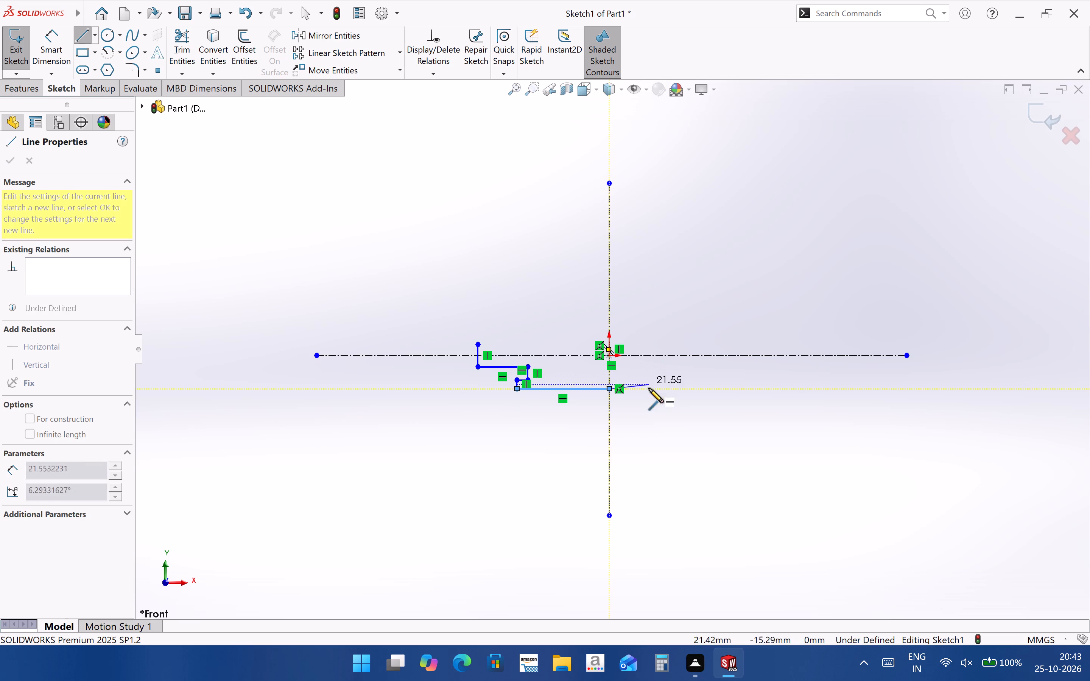
{"action": "key", "text": "Escape"}
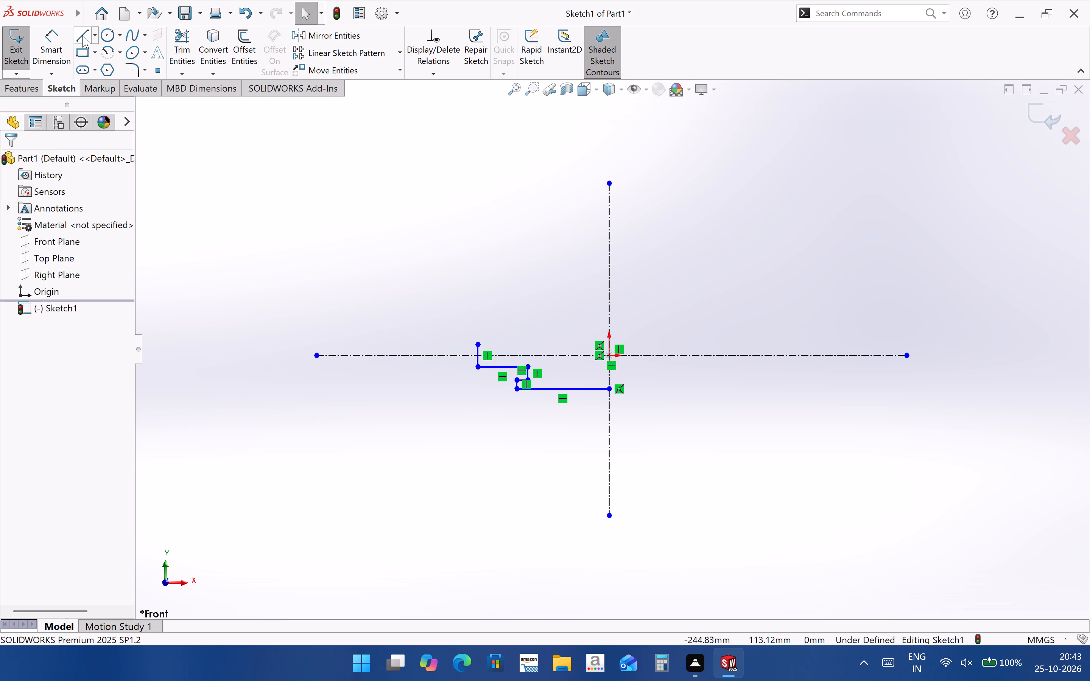
Draw the profile's top edge as a horizontal line from the upper end of the outer vertical edge to the vertical centerline.
{"action": "left_click", "coordinate": [82, 35]}
{"action": "left_click", "coordinate": [478, 344]}
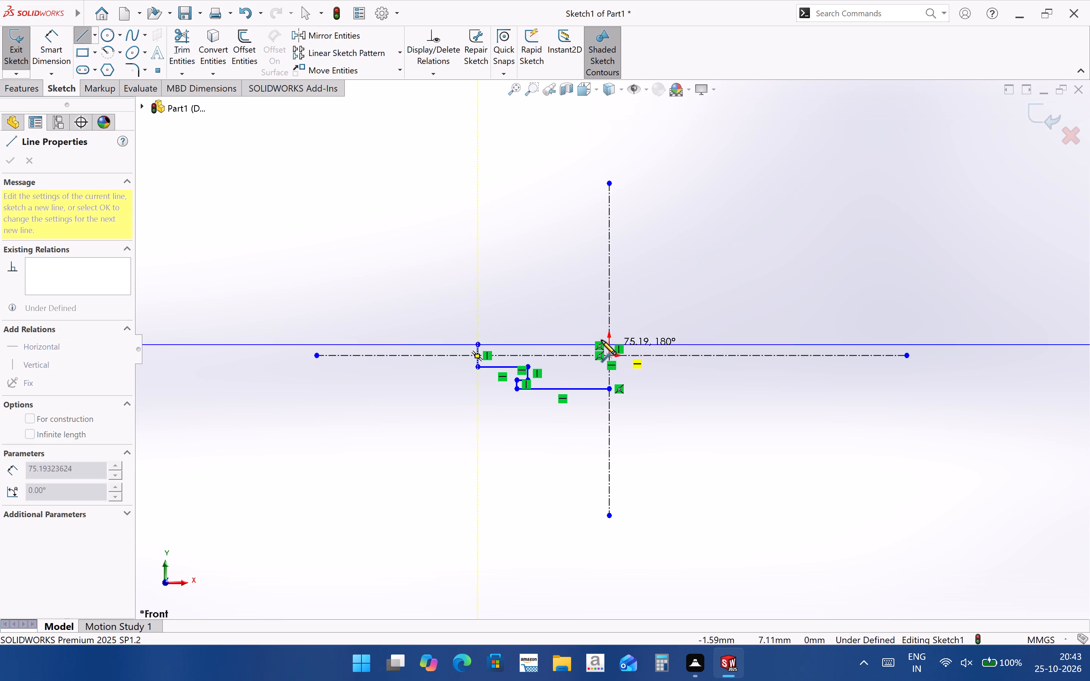
{"action": "left_click", "coordinate": [609, 344]}
{"action": "key", "text": "Escape"}
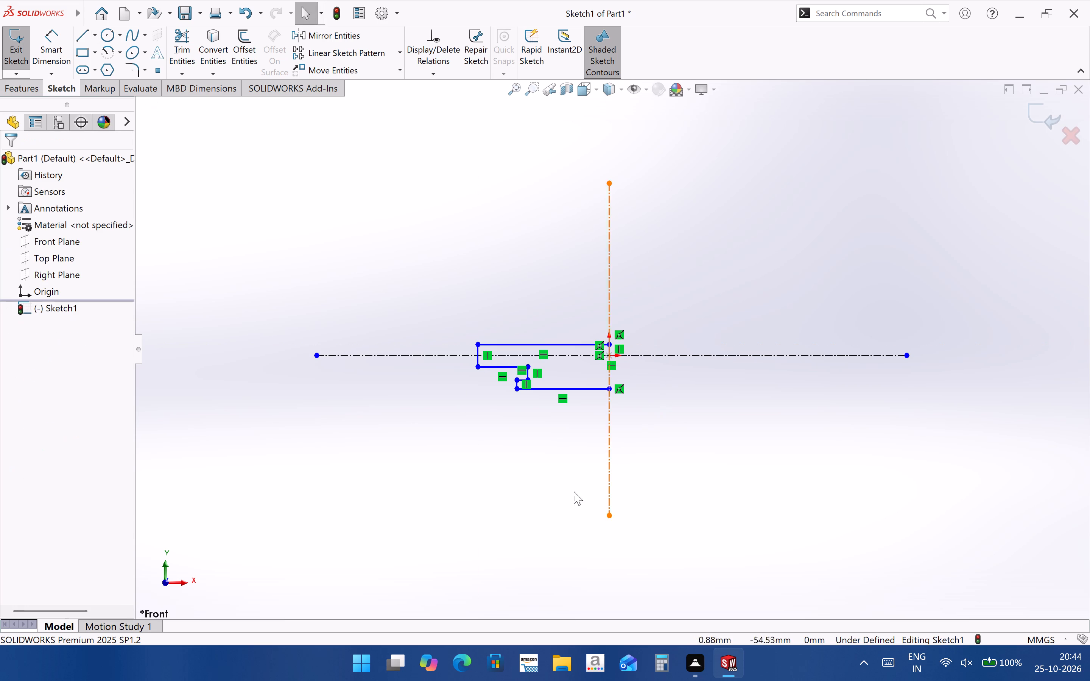
Make the two endpoints of the profile's outer vertical edge symmetric about the horizontal centerline.
{"action": "scroll", "coordinate": [594, 357], "scroll_direction": "down", "scroll_amount": 1}
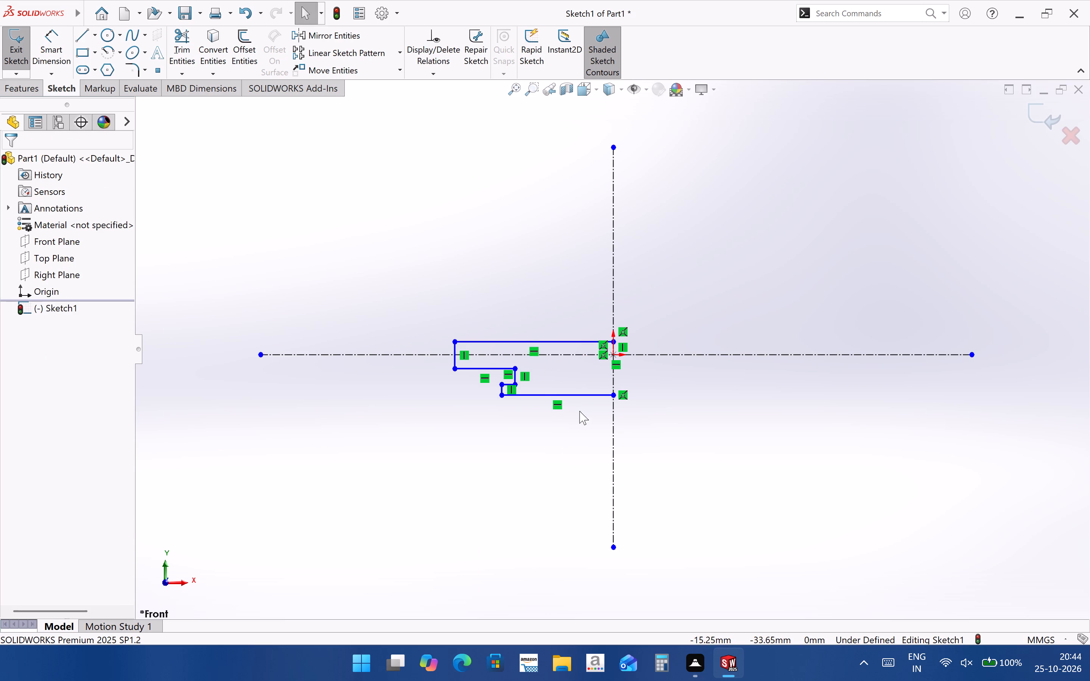
{"action": "scroll", "coordinate": [579, 402], "scroll_direction": "down", "scroll_amount": 2}
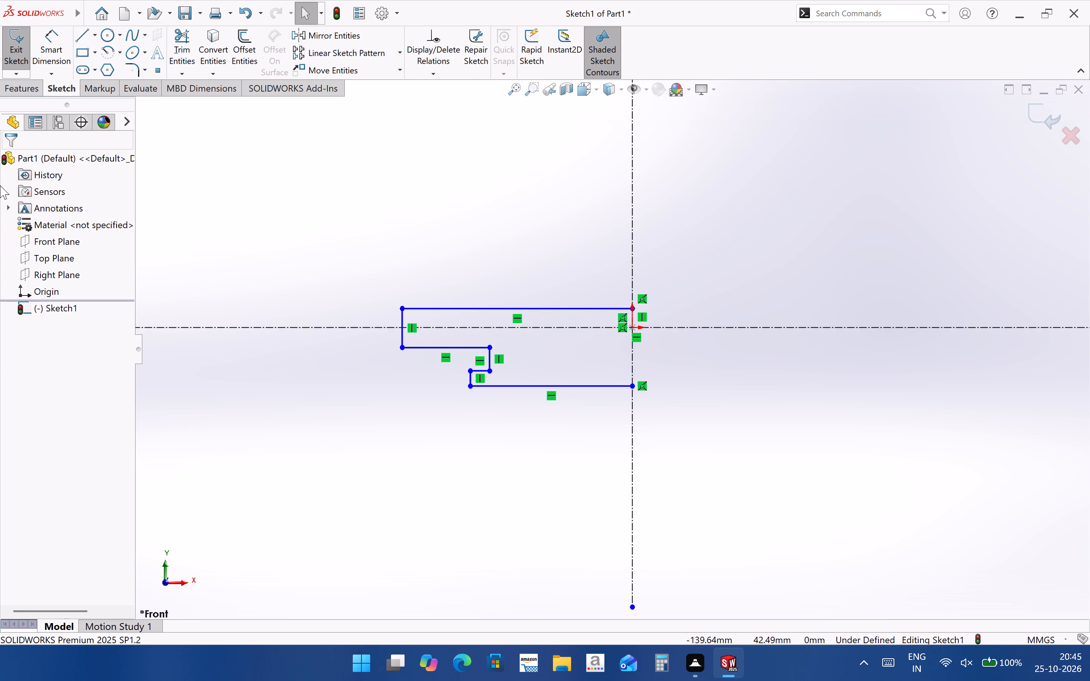
{"action": "left_click", "coordinate": [454, 327]}
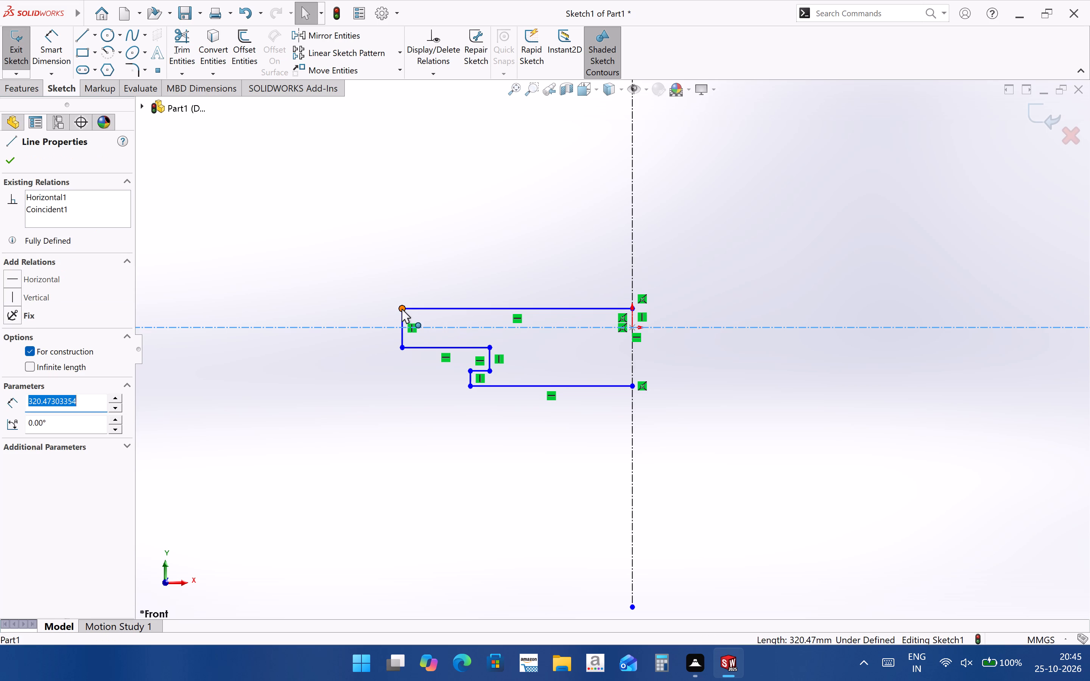
{"action": "left_click", "coordinate": [402, 309], "text": "ctrl"}
{"action": "left_click", "coordinate": [401, 347], "text": "ctrl"}
{"action": "left_click", "coordinate": [21, 351]}
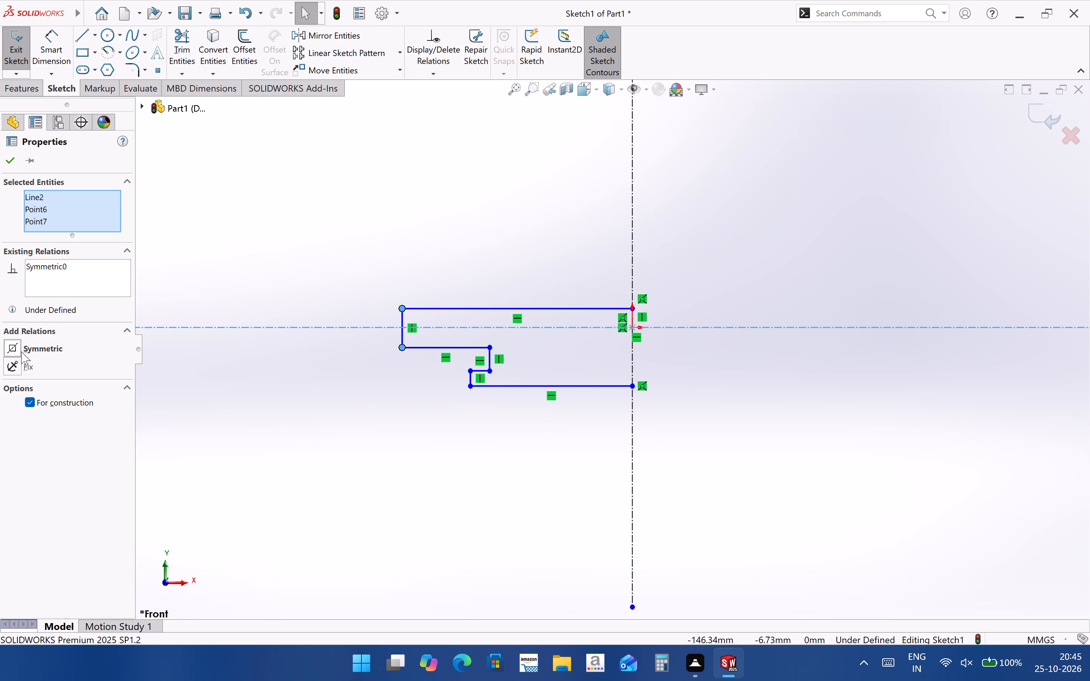
{"action": "left_click", "coordinate": [282, 419]}
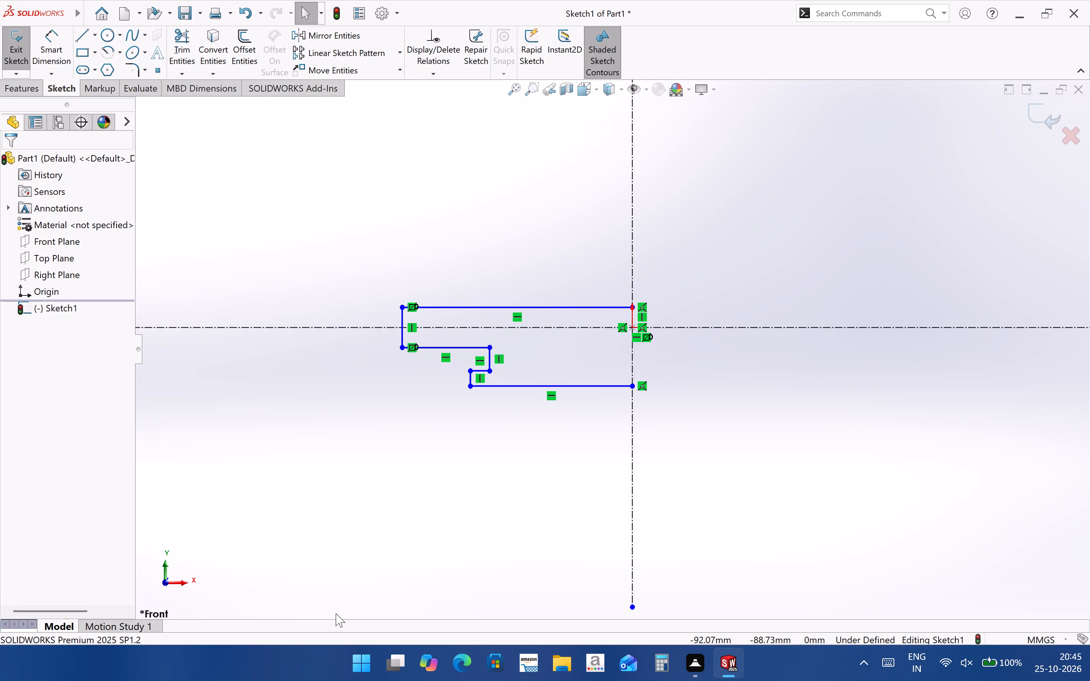
Dimension the short lowest vertical edge of the stepped profile to 2 mm.
{"action": "left_click", "coordinate": [58, 61]}
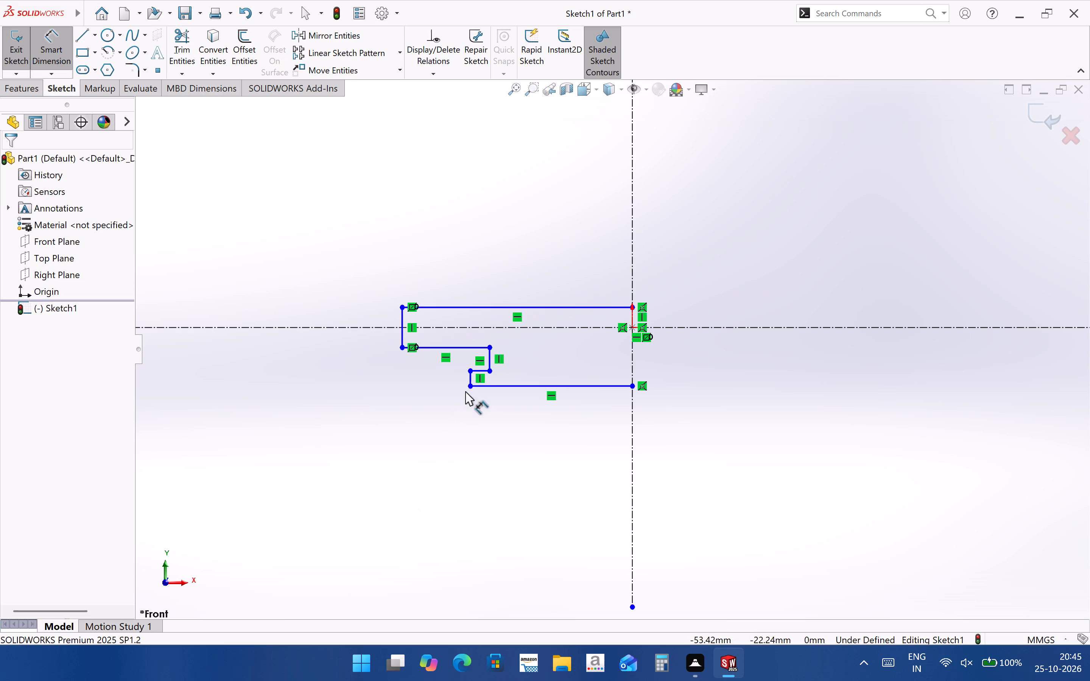
{"action": "left_click", "coordinate": [471, 380]}
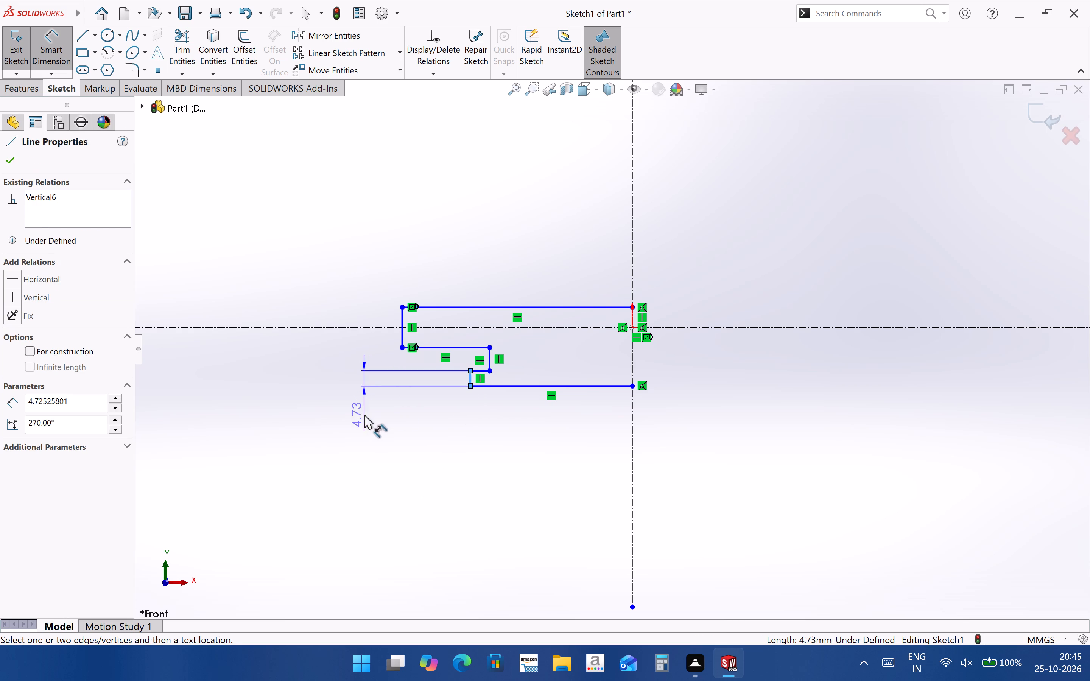
{"action": "left_click", "coordinate": [364, 415]}
{"action": "key", "text": "2"}
{"action": "key", "text": "Return"}
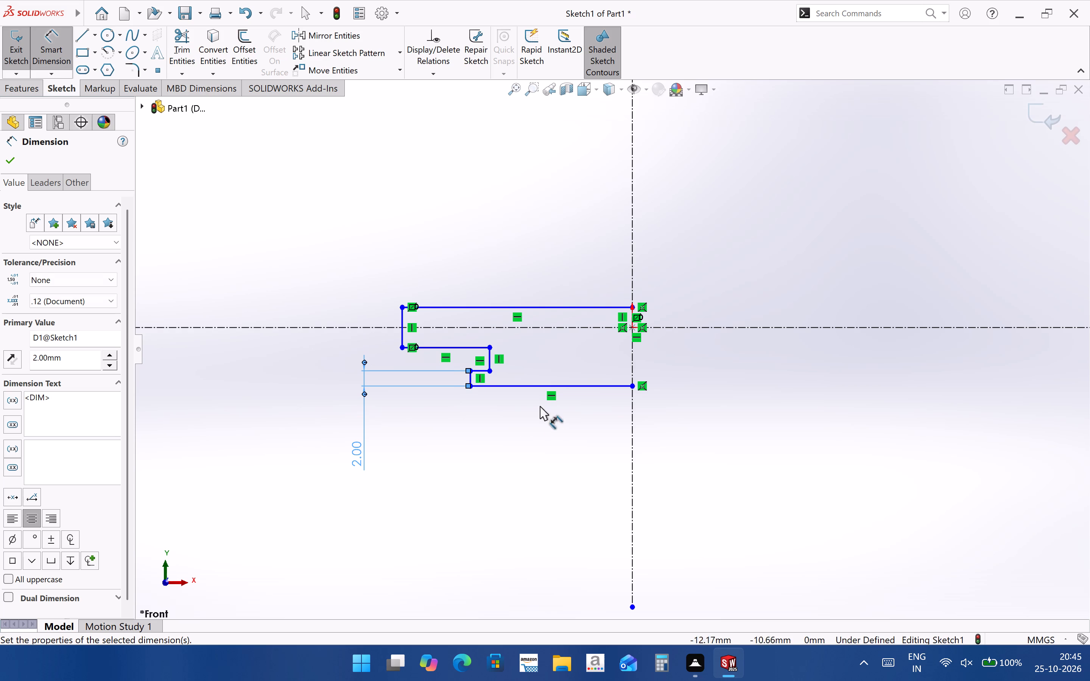
Dimension the vertical distance between the bottom edge and the outer step's lower horizontal edge to 5 mm.
{"action": "left_click", "coordinate": [540, 388]}
{"action": "left_click", "coordinate": [464, 348]}
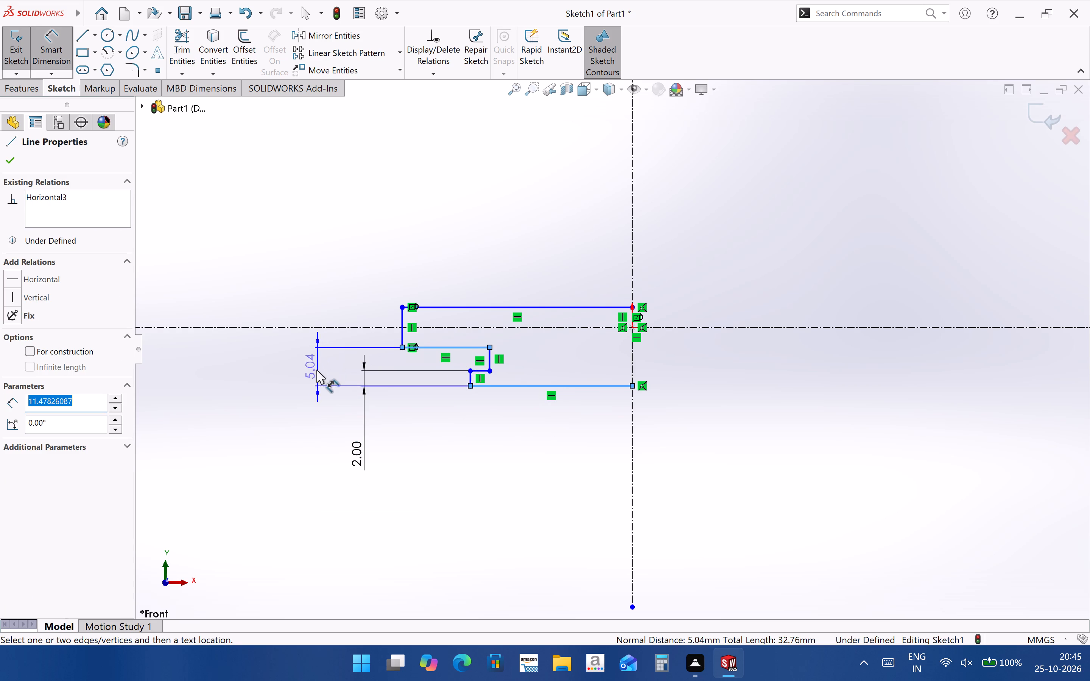
{"action": "left_click", "coordinate": [311, 451]}
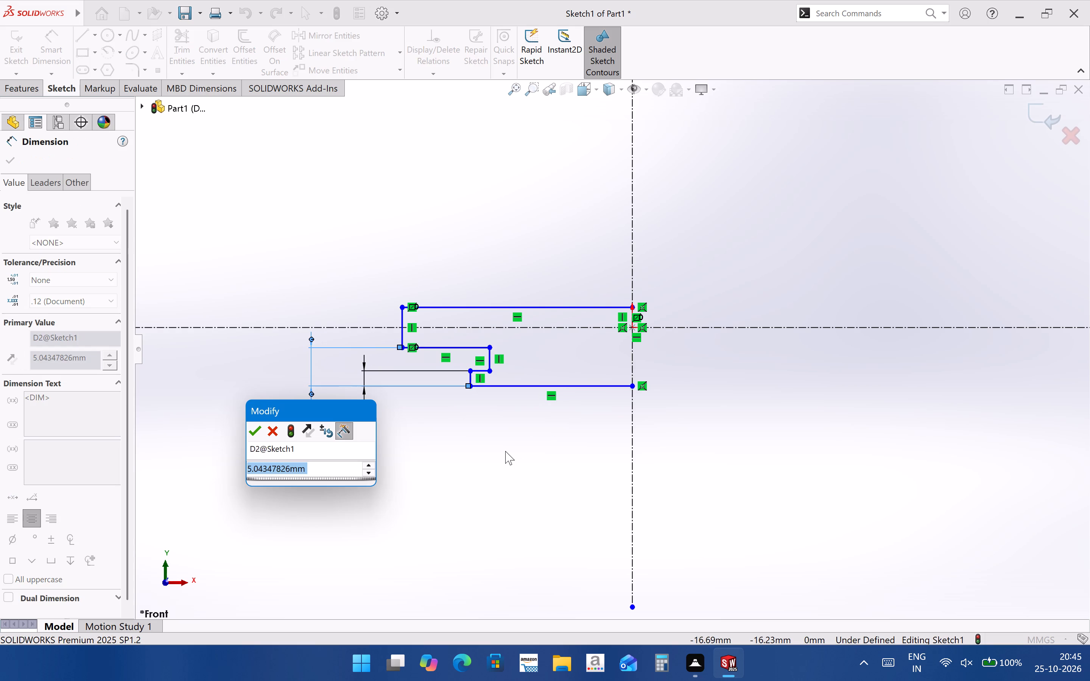
{"action": "key", "text": "5"}
{"action": "key", "text": "Return"}
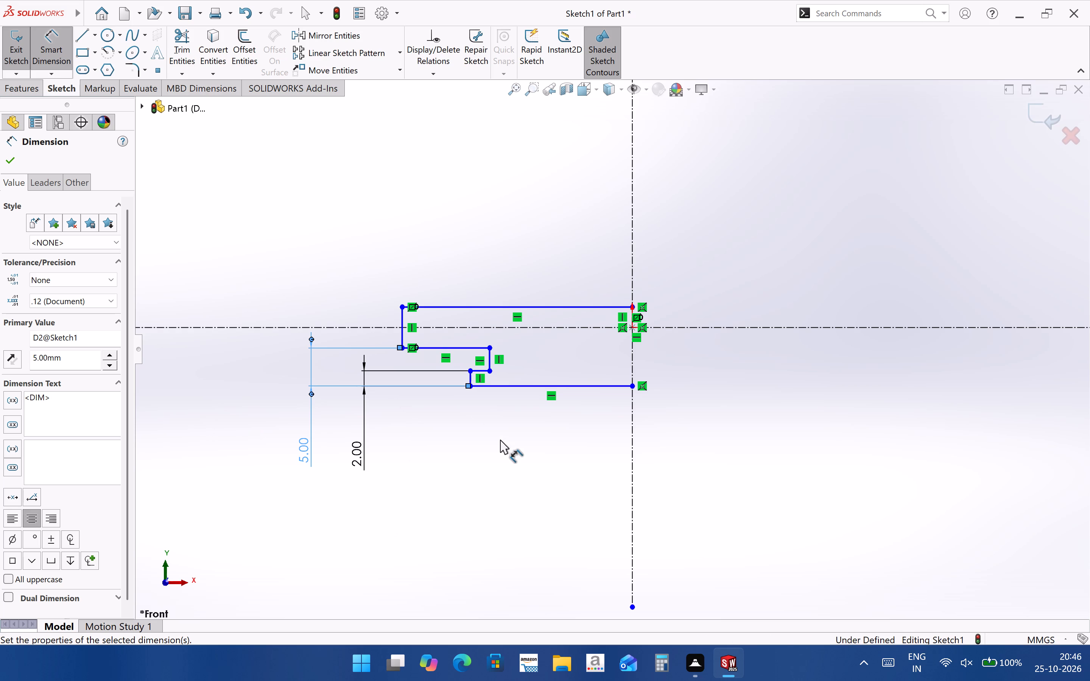
Draw a corner rectangle about 7.25 by 1.34 mm inside the profile, ending on the vertical centerline.
{"action": "left_click", "coordinate": [97, 56]}
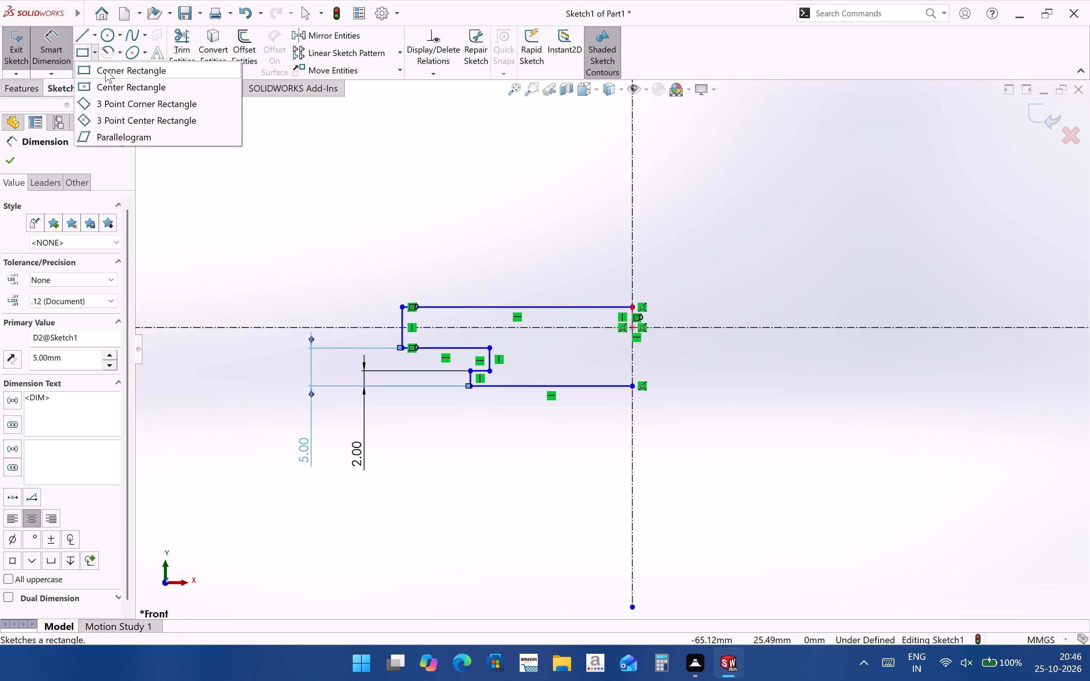
{"action": "left_click", "coordinate": [105, 69]}
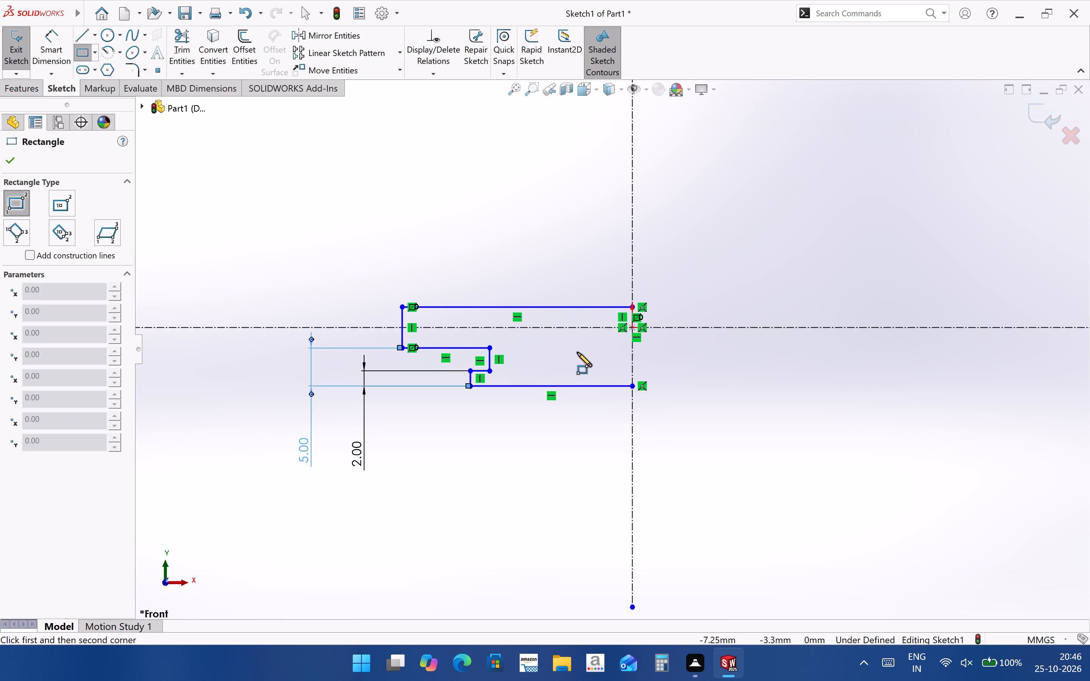
{"action": "left_click", "coordinate": [577, 352]}
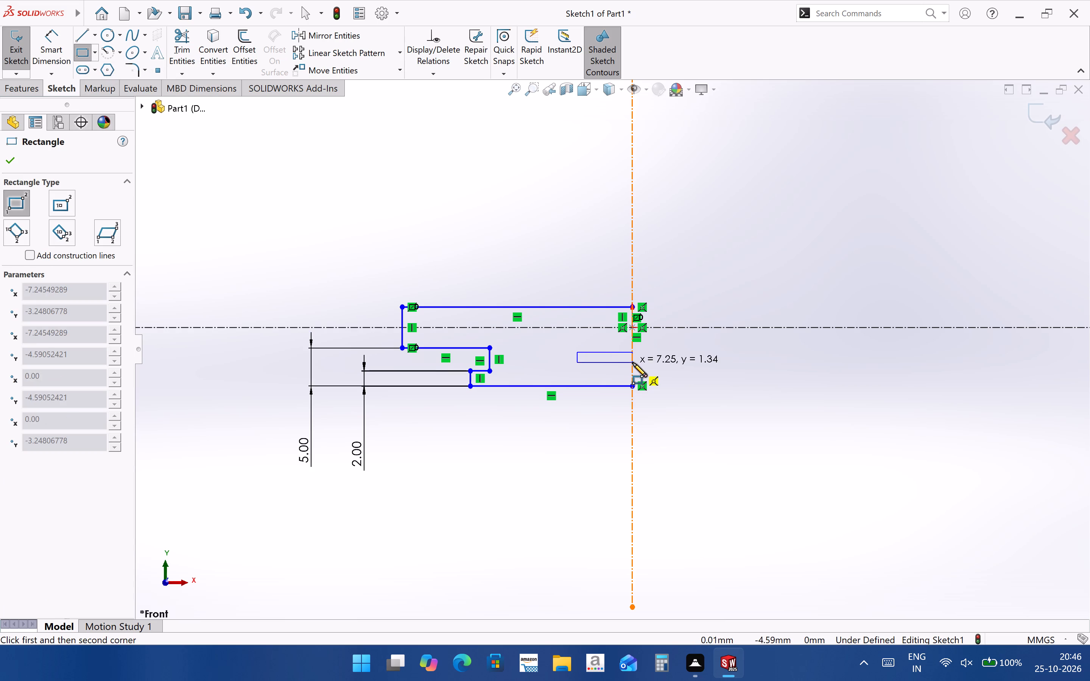
{"action": "left_click", "coordinate": [632, 362]}
{"action": "key", "text": "Escape"}
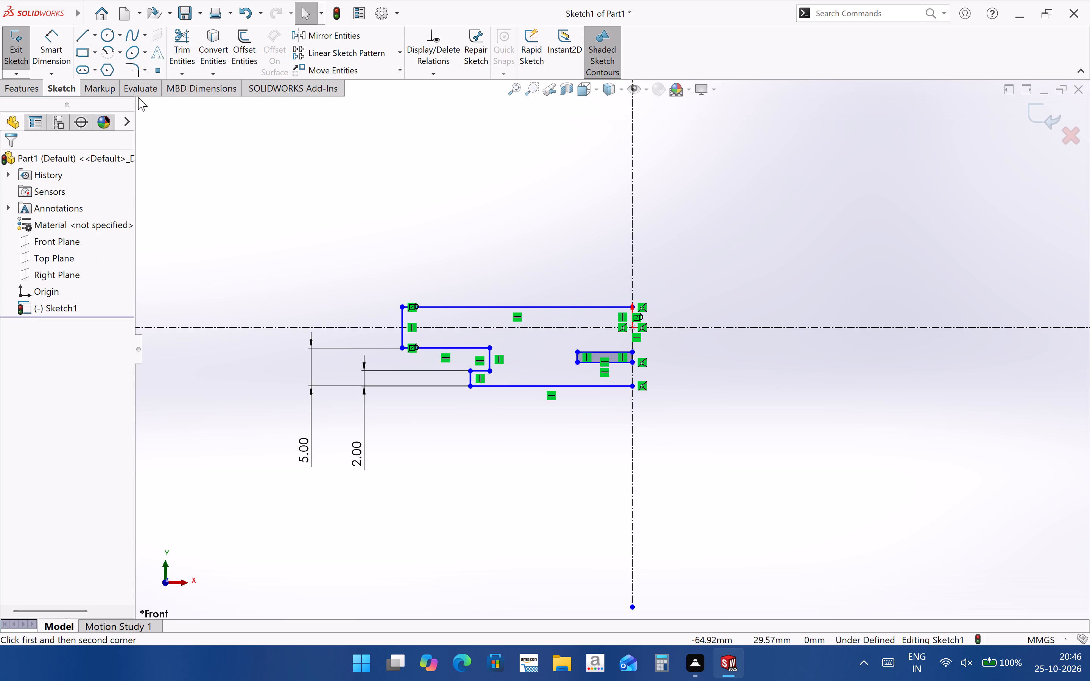
Dimension the rectangle's lower edge to 7 mm above the profile's bottom edge.
{"action": "left_click", "coordinate": [68, 56]}
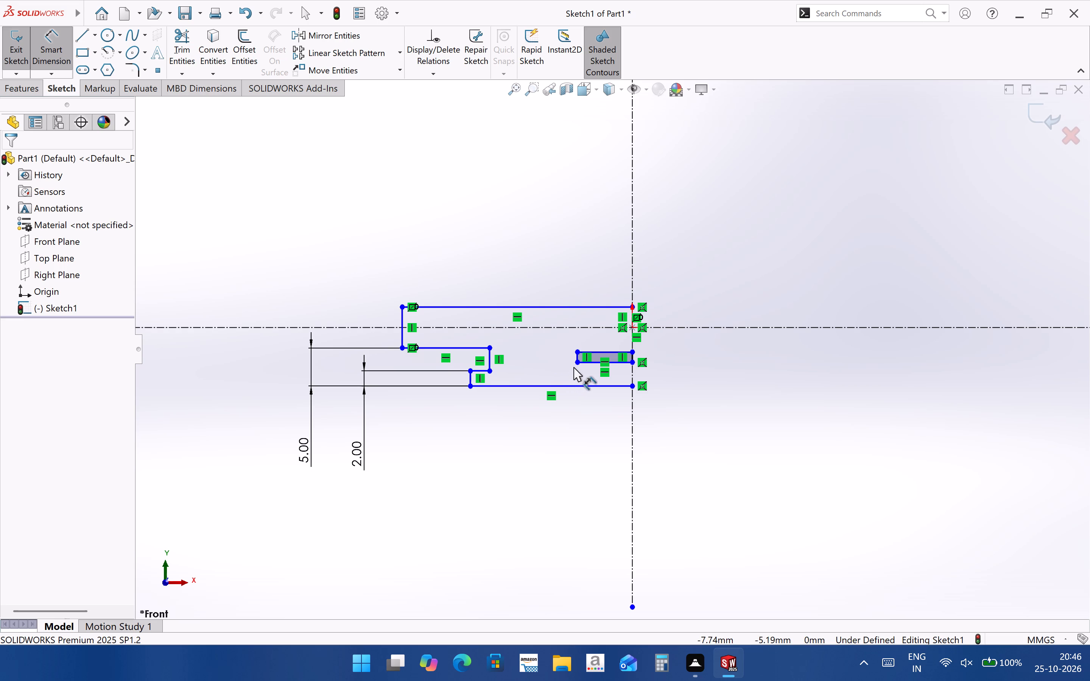
{"action": "left_click", "coordinate": [576, 364]}
{"action": "left_click", "coordinate": [577, 385]}
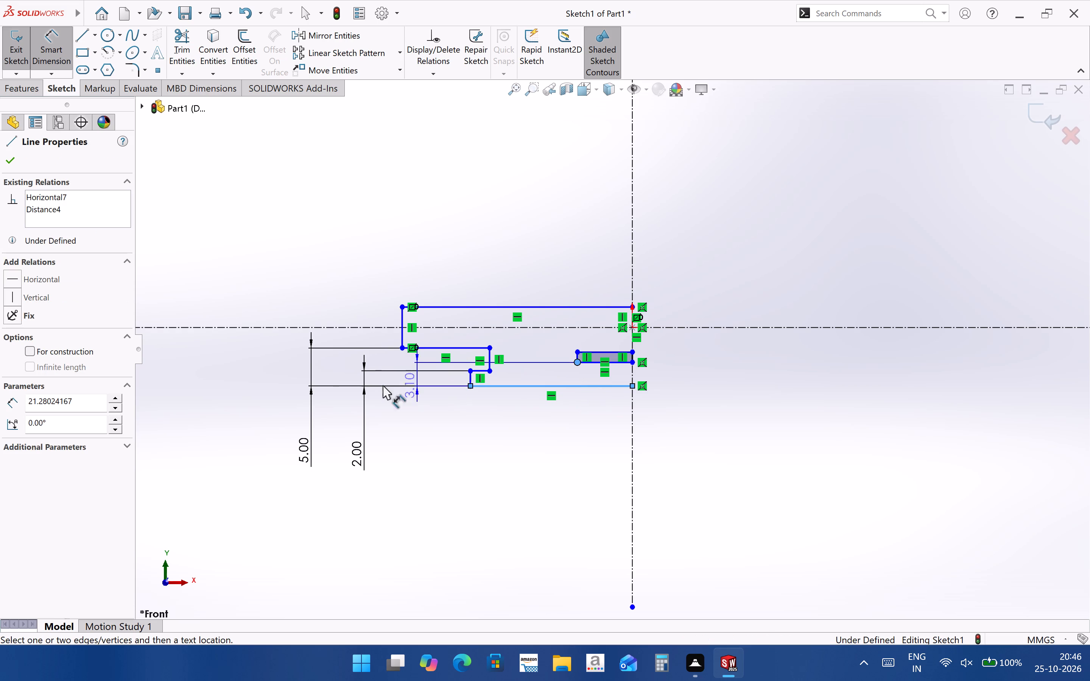
{"action": "left_click", "coordinate": [261, 462]}
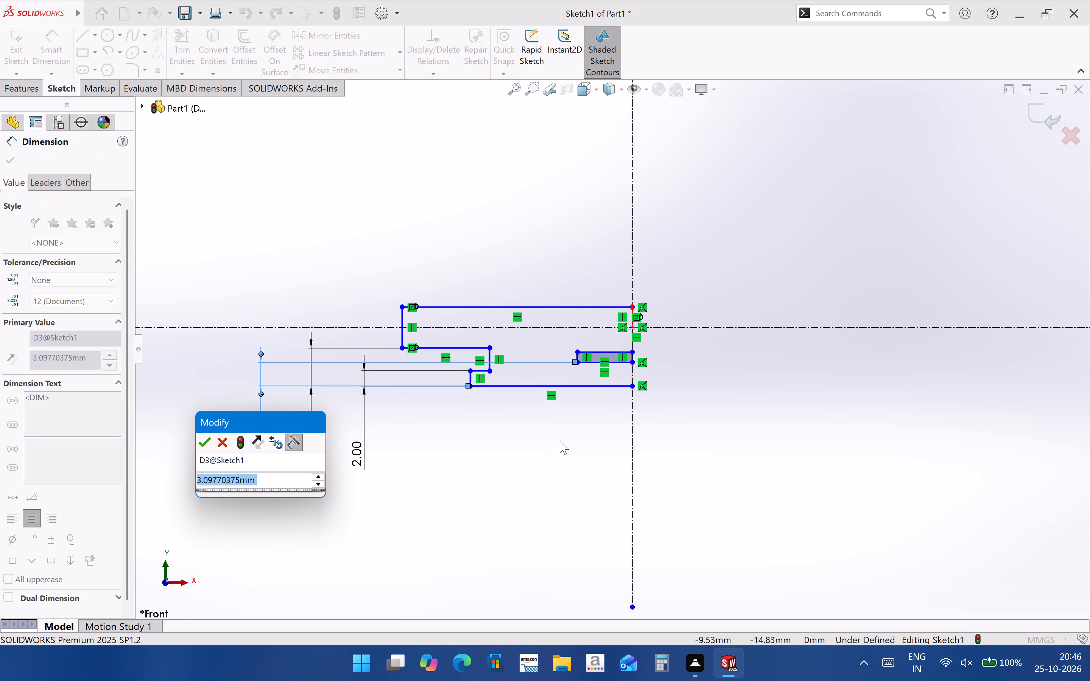
{"action": "key", "text": "7"}
{"action": "key", "text": "Return"}
{"action": "left_click", "coordinate": [606, 446]}
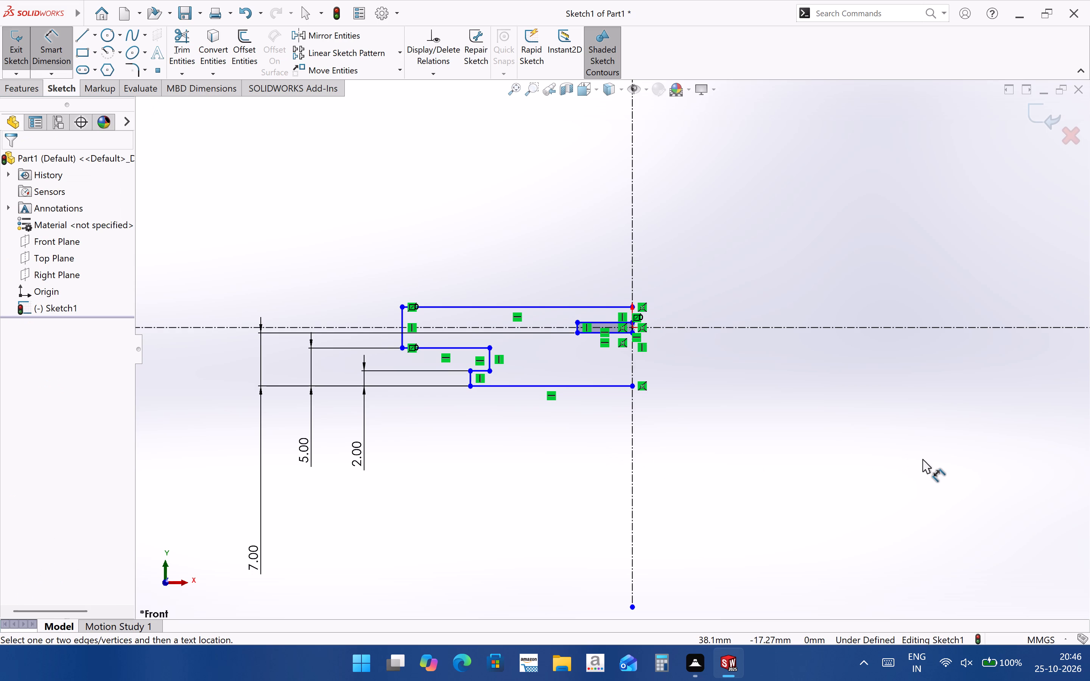
Dimension the rectangle's upper edge to 9.5 mm above the profile's bottom edge.
{"action": "left_click", "coordinate": [611, 322]}
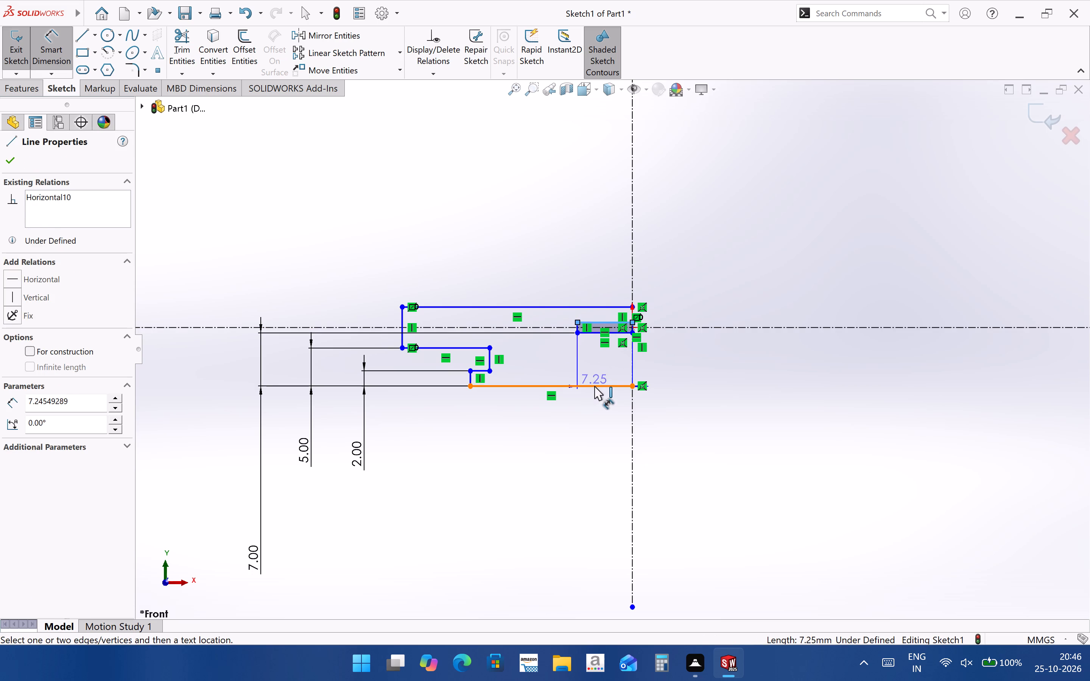
{"action": "left_click", "coordinate": [594, 385]}
{"action": "left_click", "coordinate": [237, 476]}
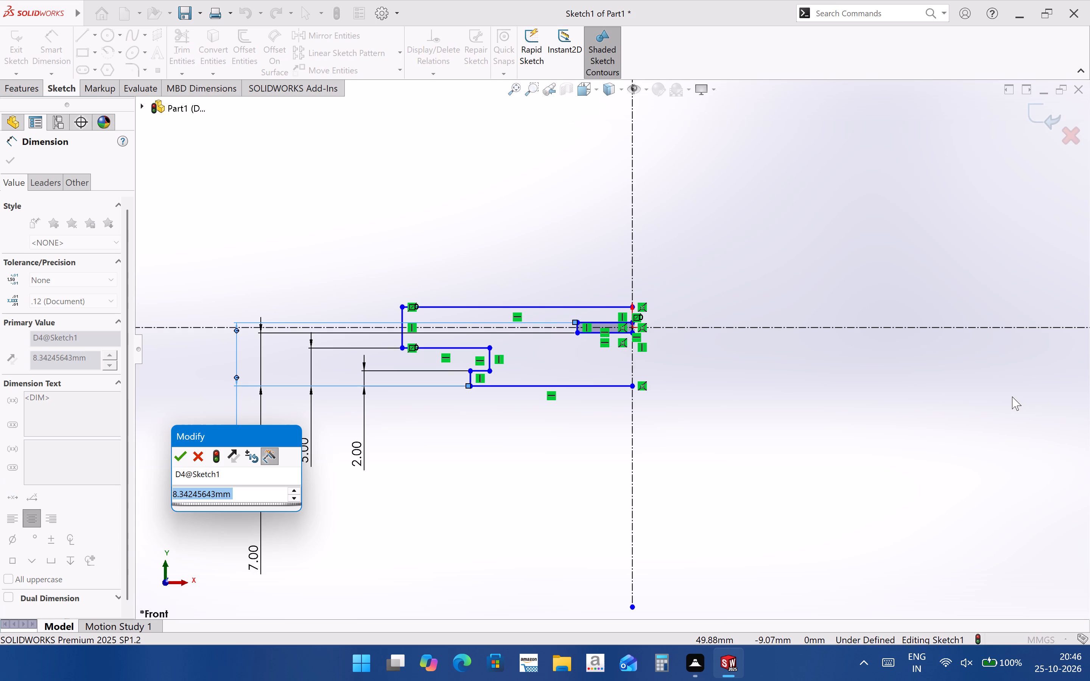
{"action": "type", "text": "9.5"}
{"action": "key", "text": "Return"}
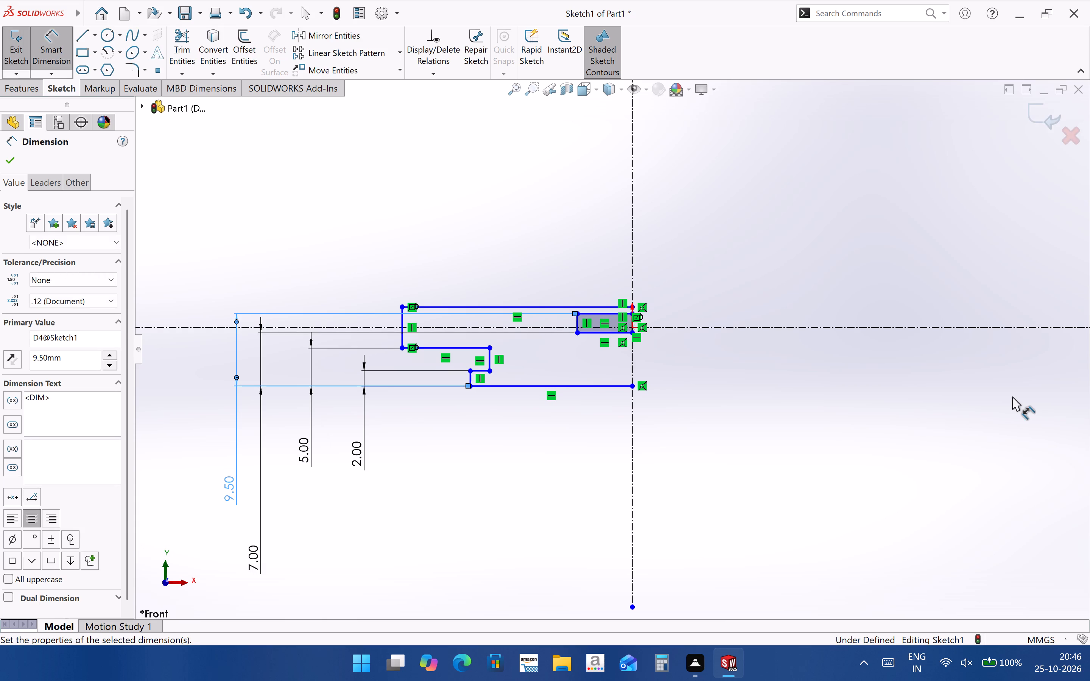
Dimension the overall height between the profile's top and bottom edges to 13 mm.
{"action": "left_click", "coordinate": [607, 306]}
{"action": "left_click", "coordinate": [595, 388]}
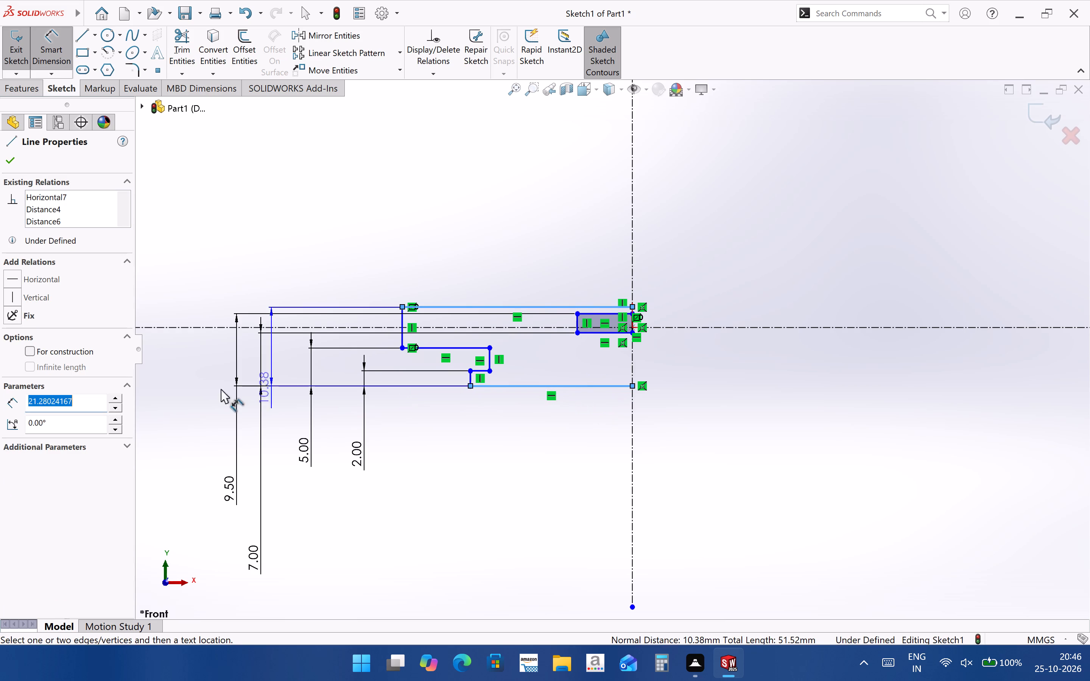
{"action": "left_click", "coordinate": [189, 429]}
{"action": "type", "text": "13"}
{"action": "key", "text": "Return"}
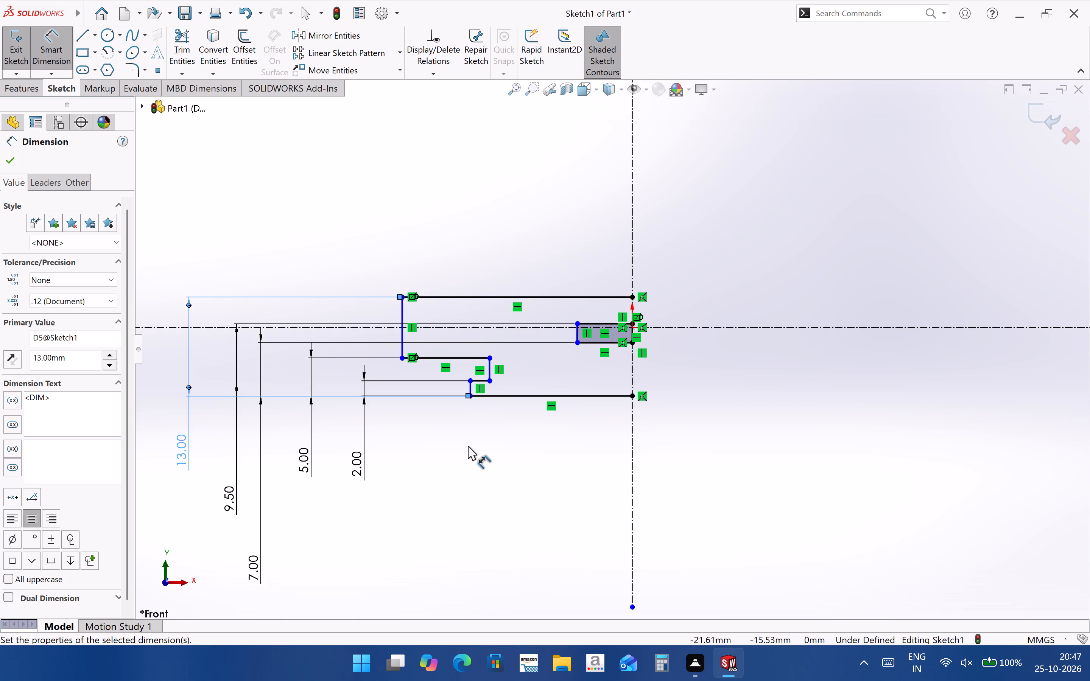
Draw a vertical line from the small rectangle's lower edge down to the profile's bottom edge, about 5.8 mm from the vertical centerline.
{"action": "left_click", "coordinate": [86, 38]}
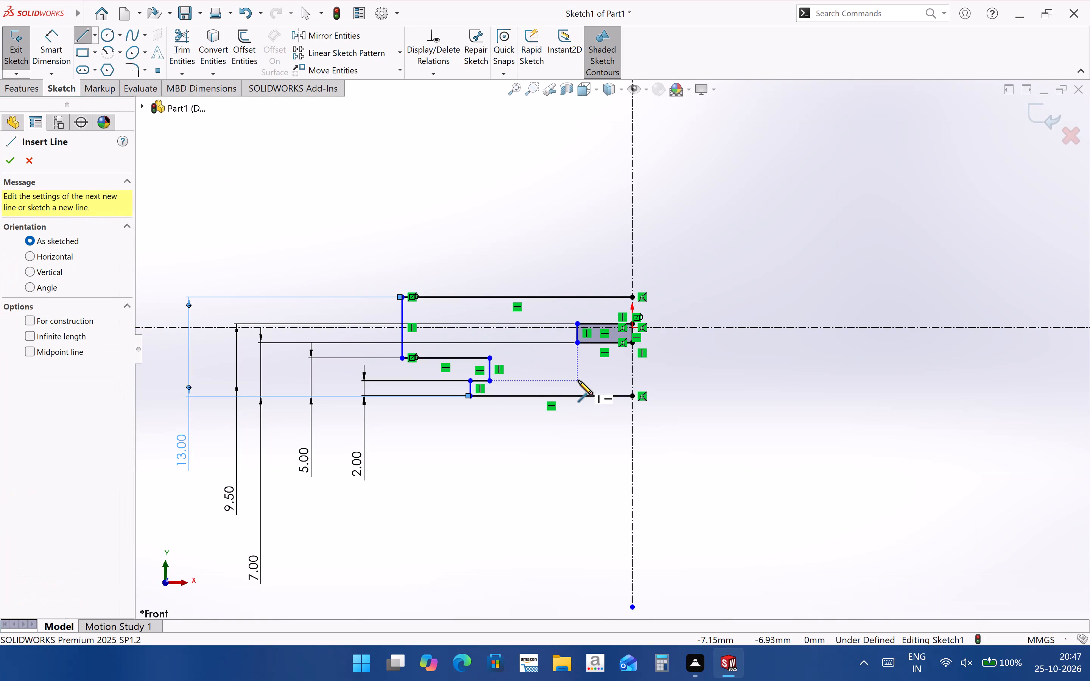
{"action": "left_click", "coordinate": [588, 343]}
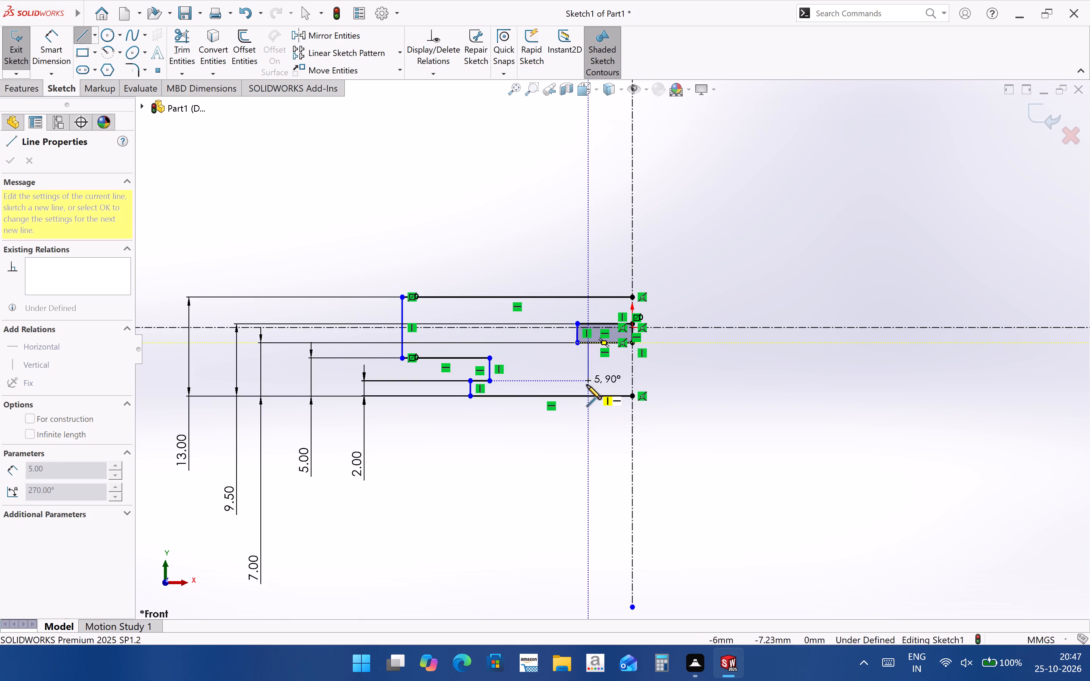
{"action": "left_click", "coordinate": [587, 396]}
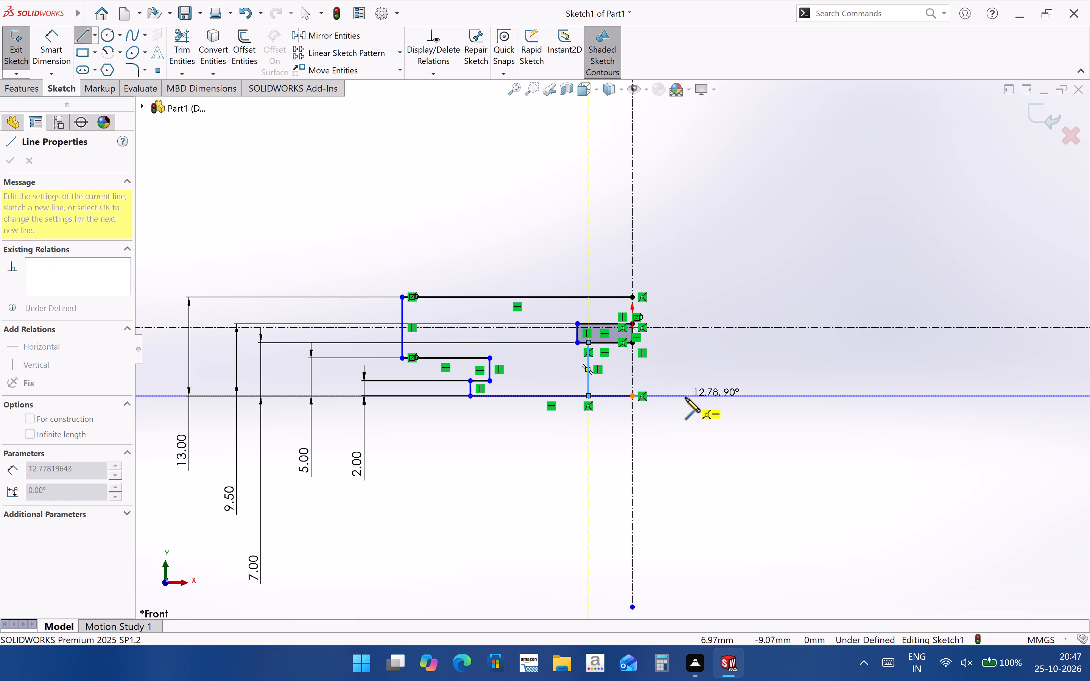
{"action": "key", "text": "Escape"}
Dimension the distance from the new vertical line below the rectangle to the vertical centerline as 10 mm.
{"action": "left_click", "coordinate": [53, 45]}
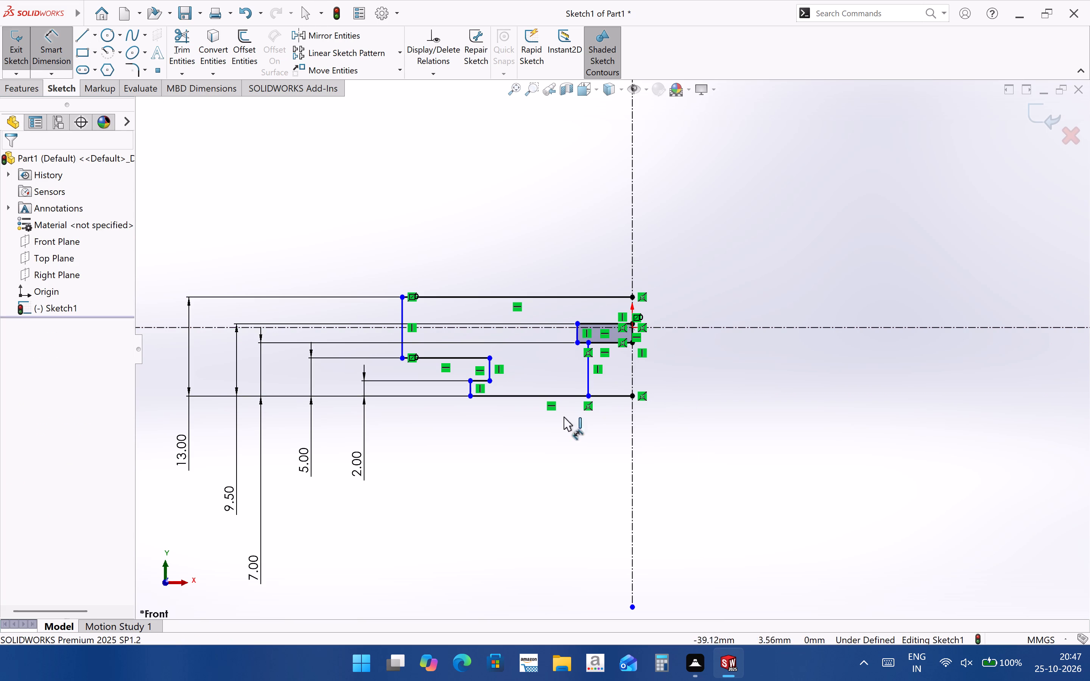
{"action": "scroll", "coordinate": [598, 351], "scroll_direction": "down", "scroll_amount": 3}
{"action": "scroll", "coordinate": [607, 376], "scroll_direction": "up", "scroll_amount": 2}
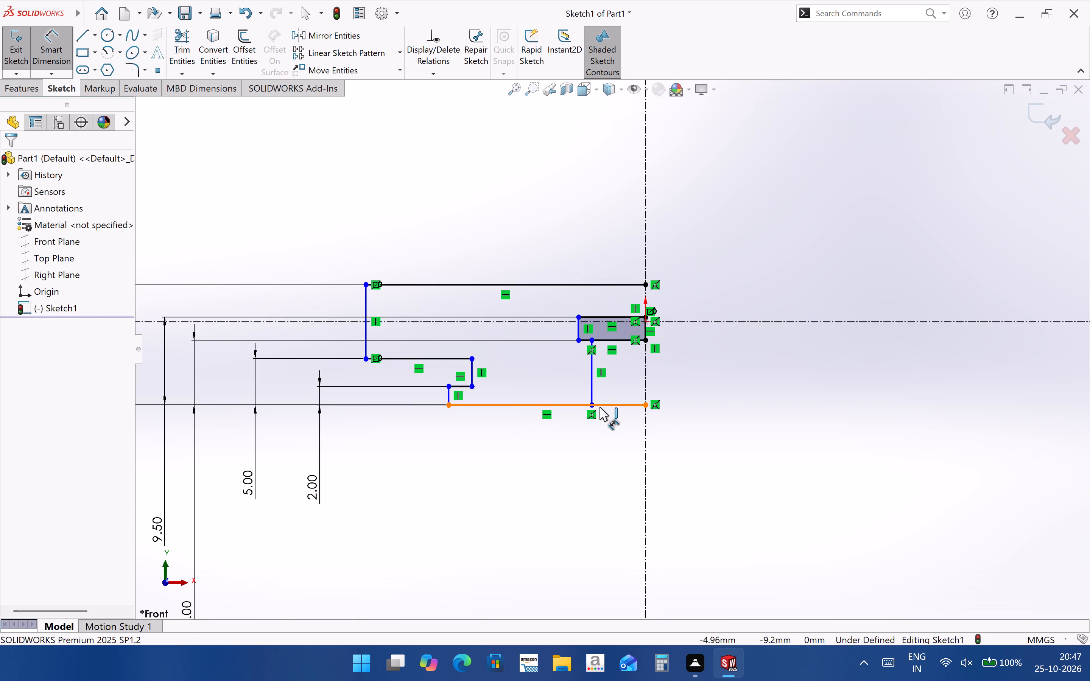
{"action": "left_click", "coordinate": [592, 392]}
{"action": "left_click", "coordinate": [645, 434]}
{"action": "left_click", "coordinate": [621, 451]}
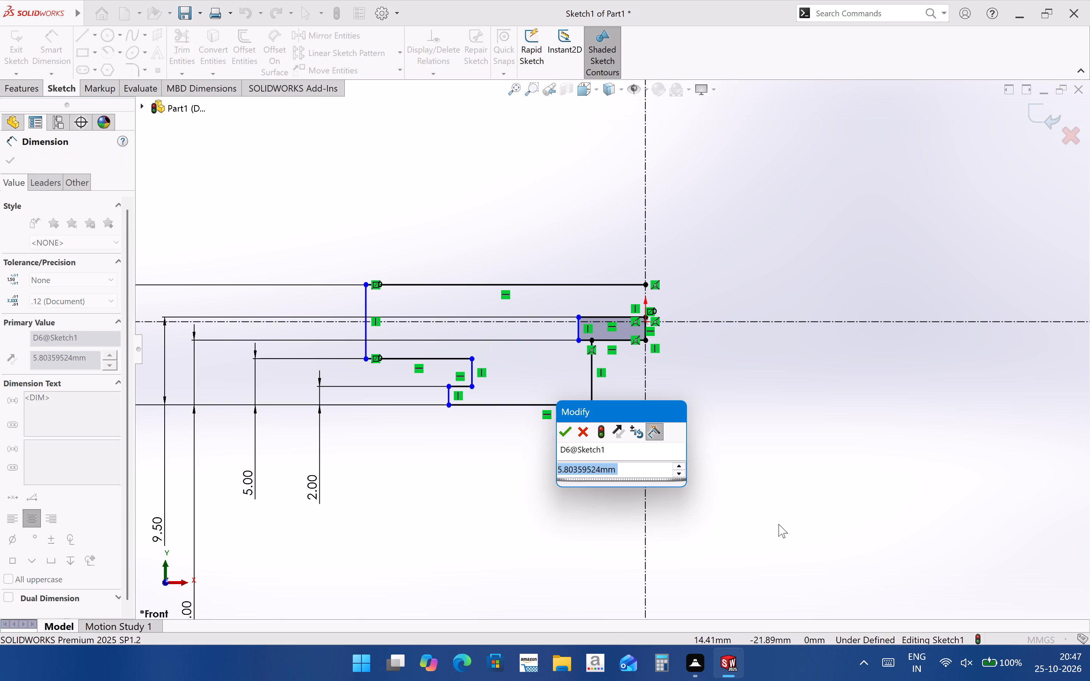
{"action": "type", "text": "10"}
{"action": "key", "text": "Return"}
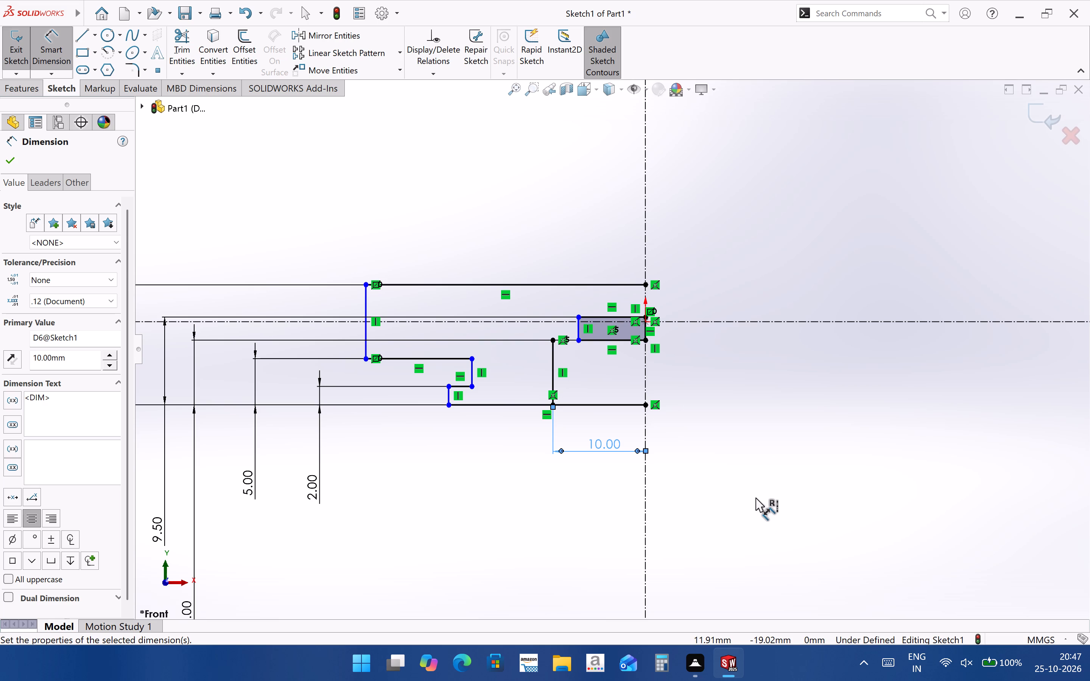
Dimension the distance from the rectangle's outer vertical edge to the vertical centerline as 13 mm.
{"action": "left_click", "coordinate": [578, 334]}
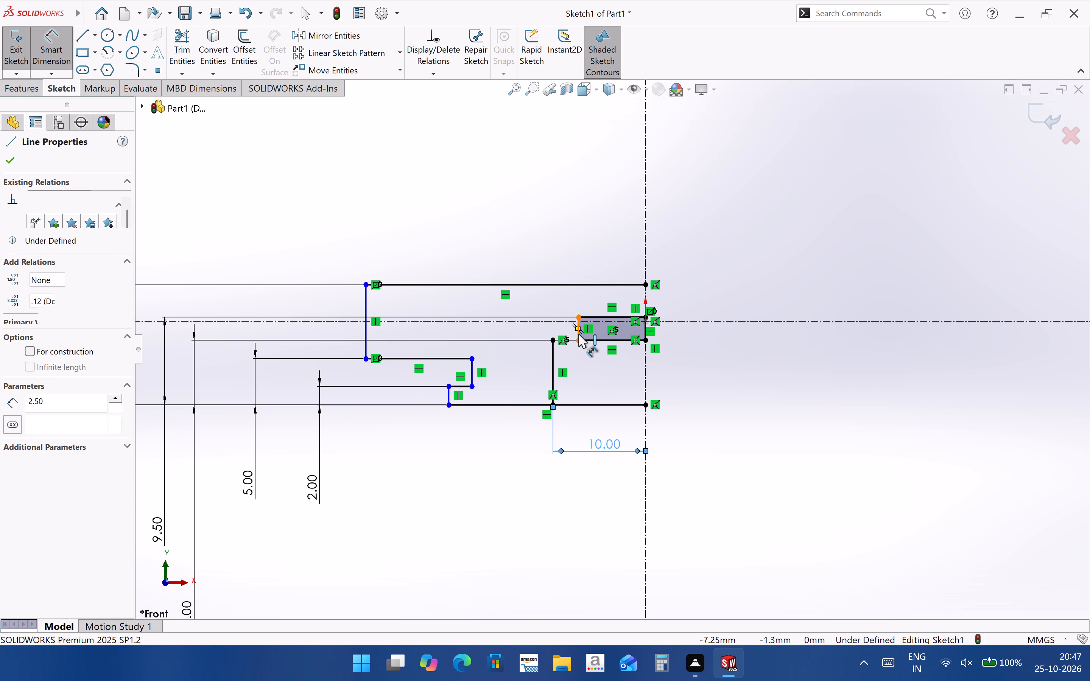
{"action": "left_click", "coordinate": [646, 489]}
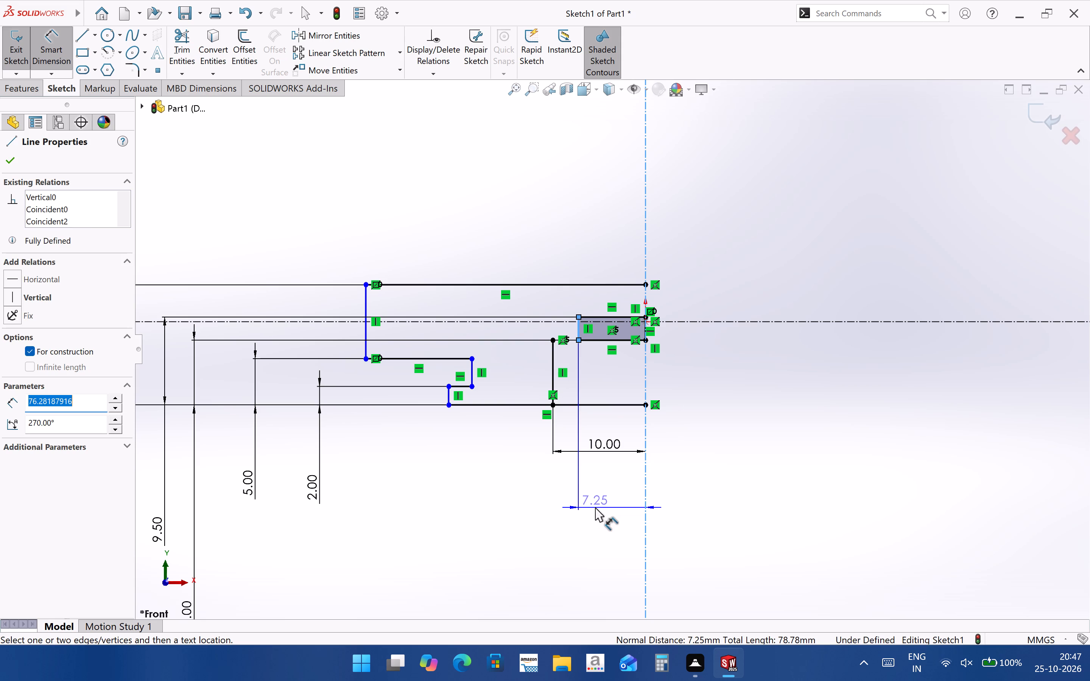
{"action": "left_click", "coordinate": [595, 507]}
{"action": "type", "text": "26/2"}
{"action": "key", "text": "Return"}
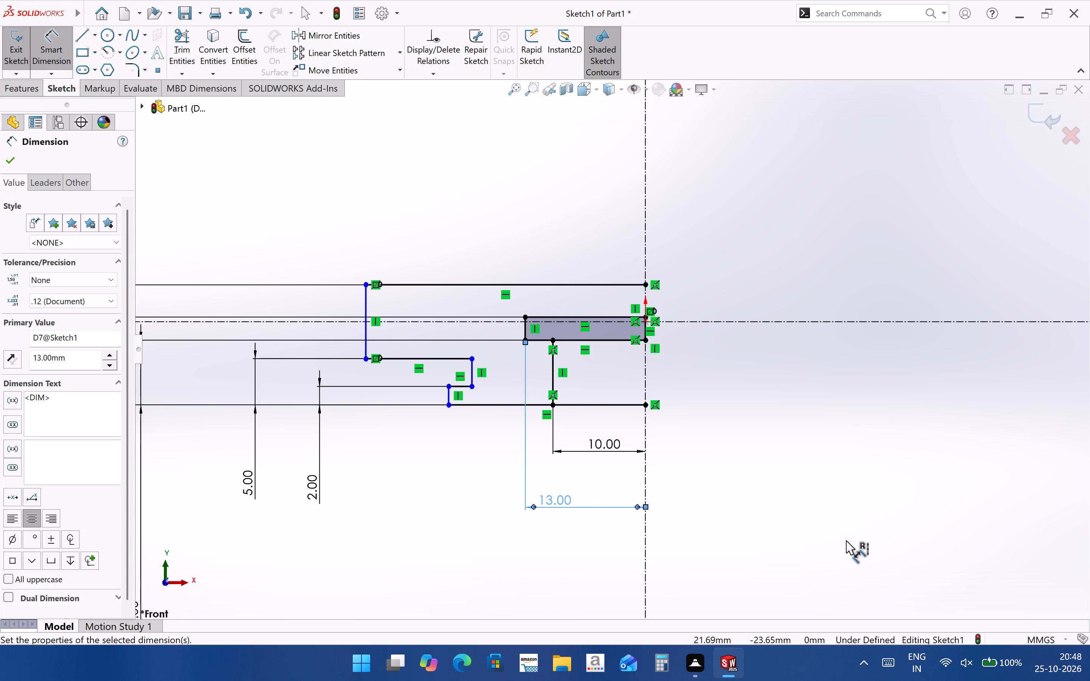
Dimension the distance from the profile's recessed middle vertical edge to the vertical centerline as 17 mm.
{"action": "scroll", "coordinate": [609, 438], "scroll_direction": "up", "scroll_amount": 1}
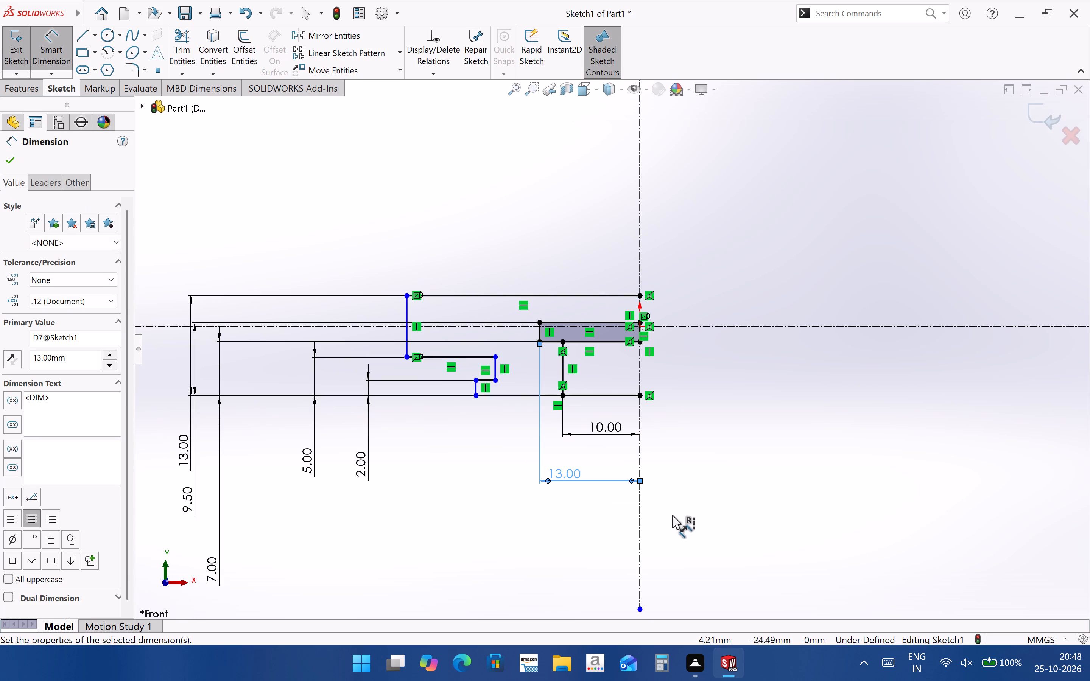
{"action": "scroll", "coordinate": [468, 343], "scroll_direction": "up", "scroll_amount": 2}
{"action": "scroll", "coordinate": [616, 473], "scroll_direction": "down", "scroll_amount": 1}
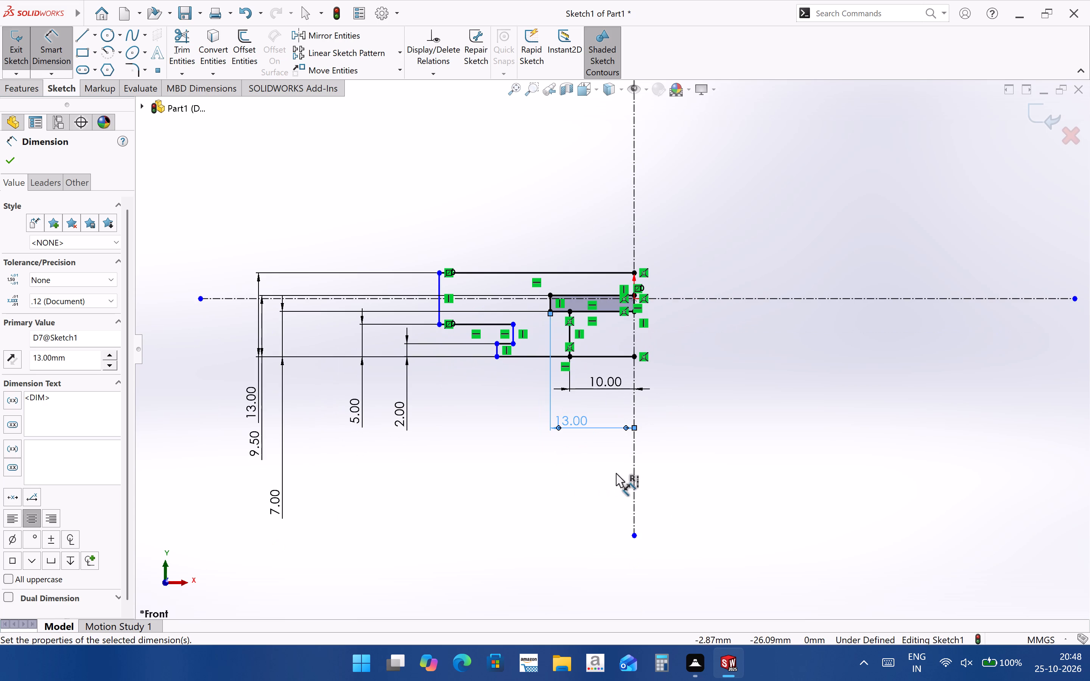
{"action": "left_click", "coordinate": [515, 328]}
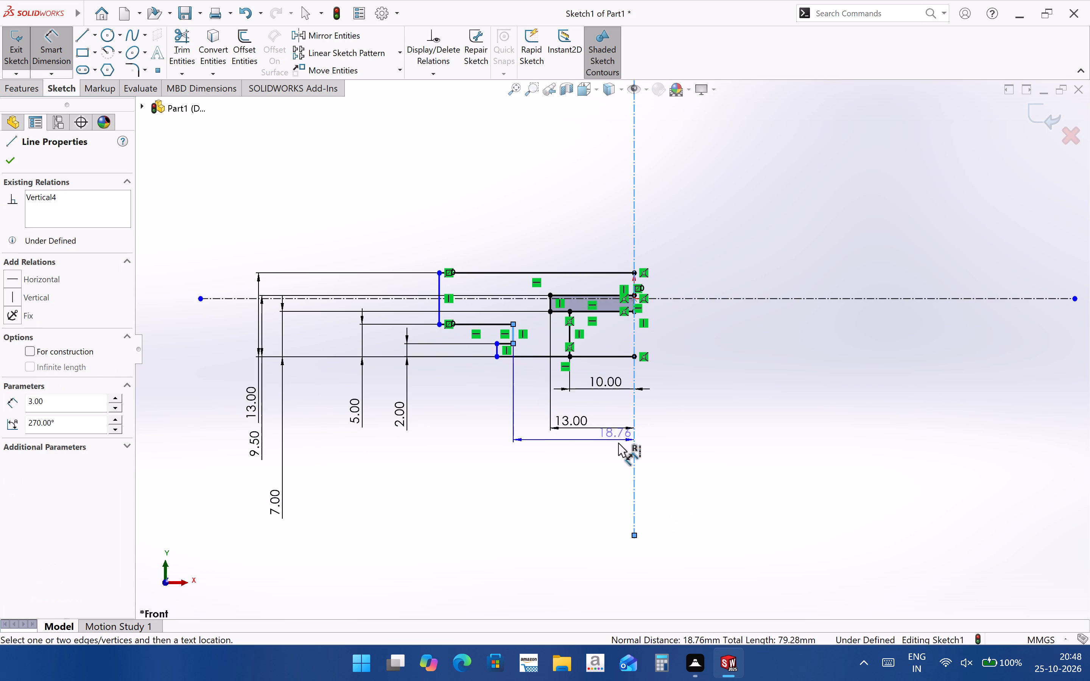
{"action": "left_click", "coordinate": [635, 488]}
{"action": "left_click", "coordinate": [599, 473]}
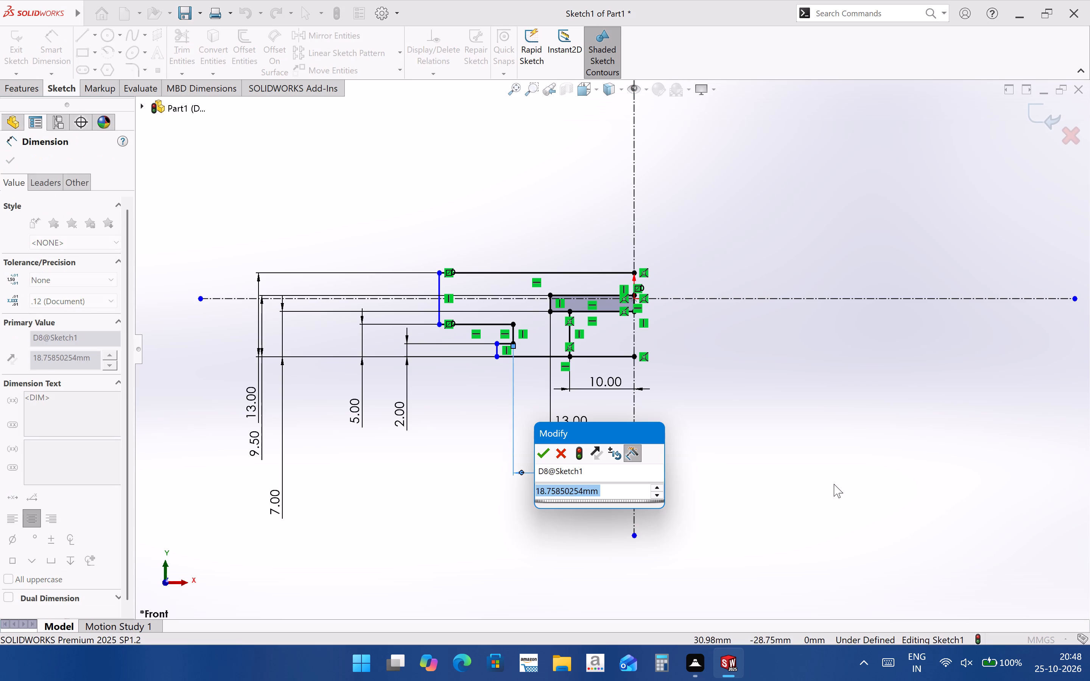
{"action": "type", "text": "34/2"}
{"action": "key", "text": "Return"}
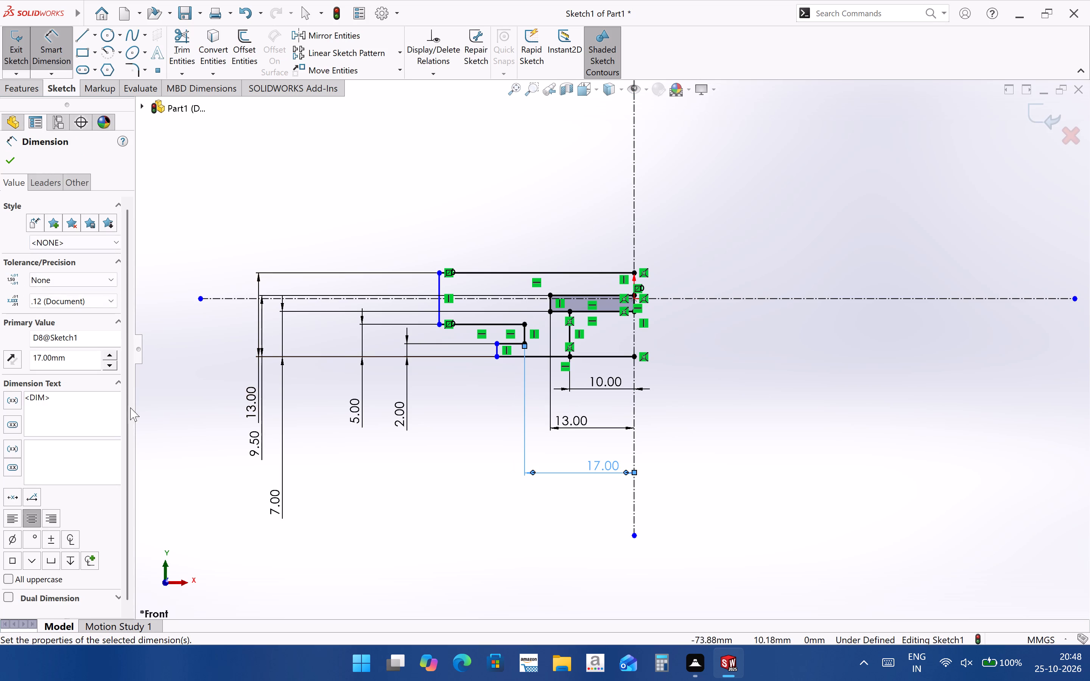
{"action": "left_click", "coordinate": [455, 525]}
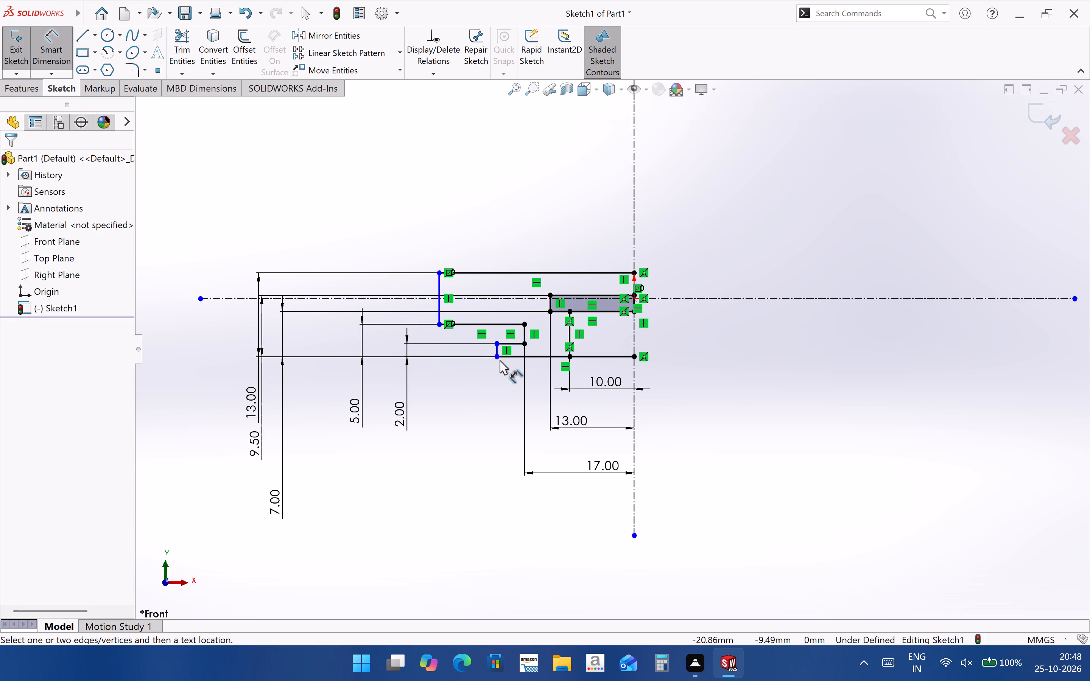
Dimension the distance from the profile's short lowest vertical edge to the vertical centerline as 20 mm.
{"action": "scroll", "coordinate": [520, 354], "scroll_direction": "down", "scroll_amount": 2}
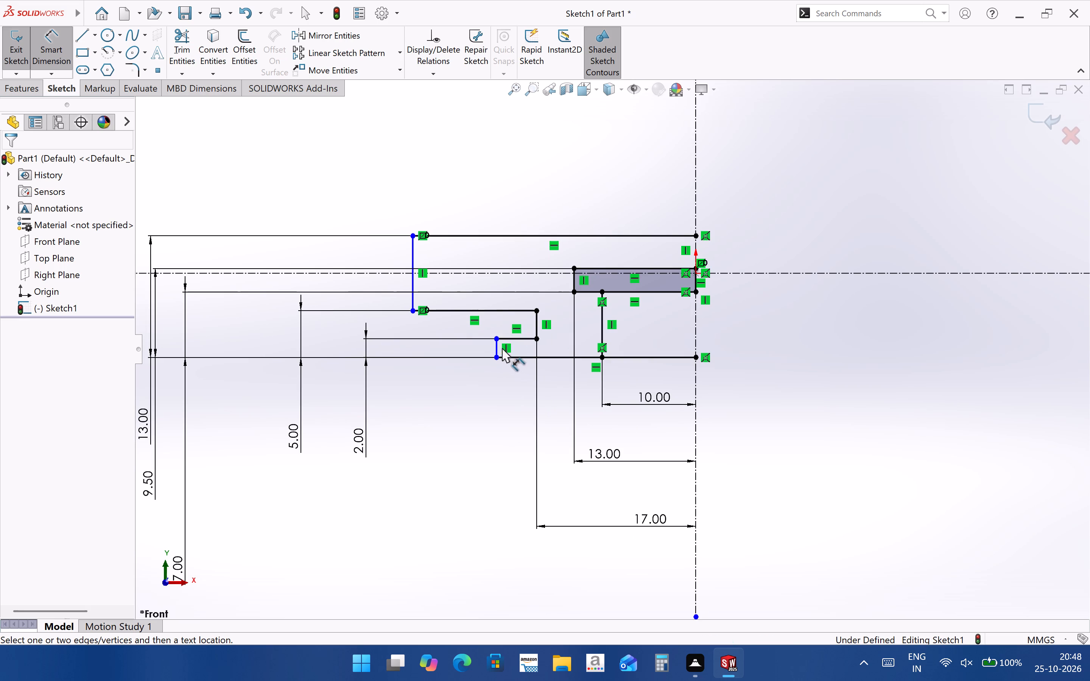
{"action": "left_click", "coordinate": [496, 348]}
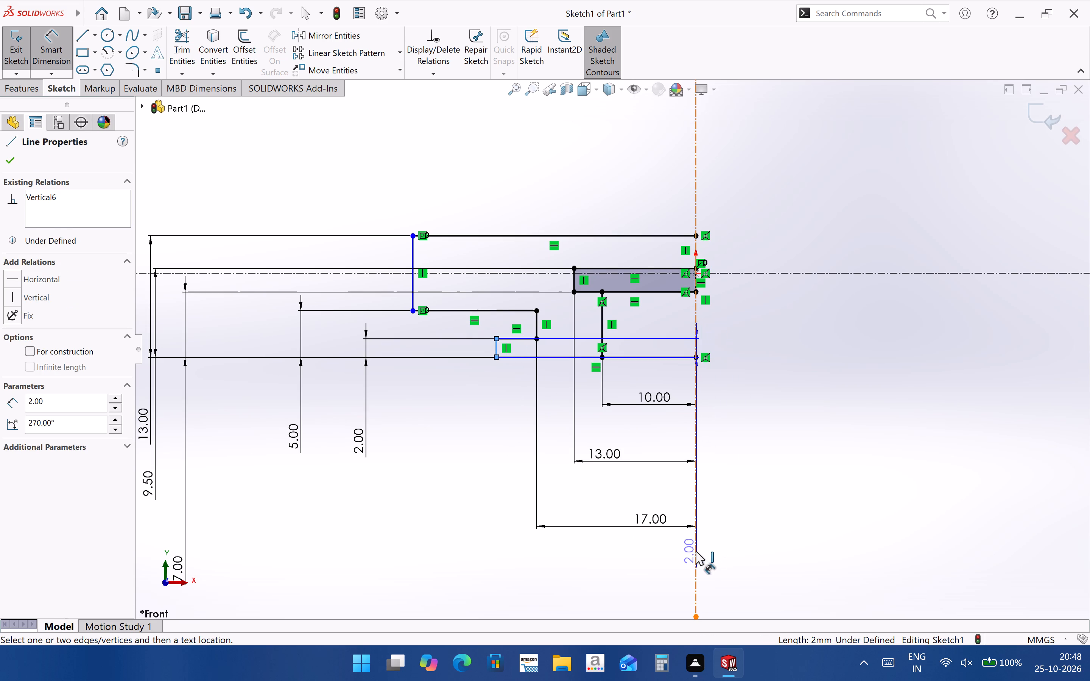
{"action": "left_click", "coordinate": [696, 551]}
{"action": "left_click", "coordinate": [633, 566]}
{"action": "type", "text": "40/2"}
{"action": "key", "text": "Return"}
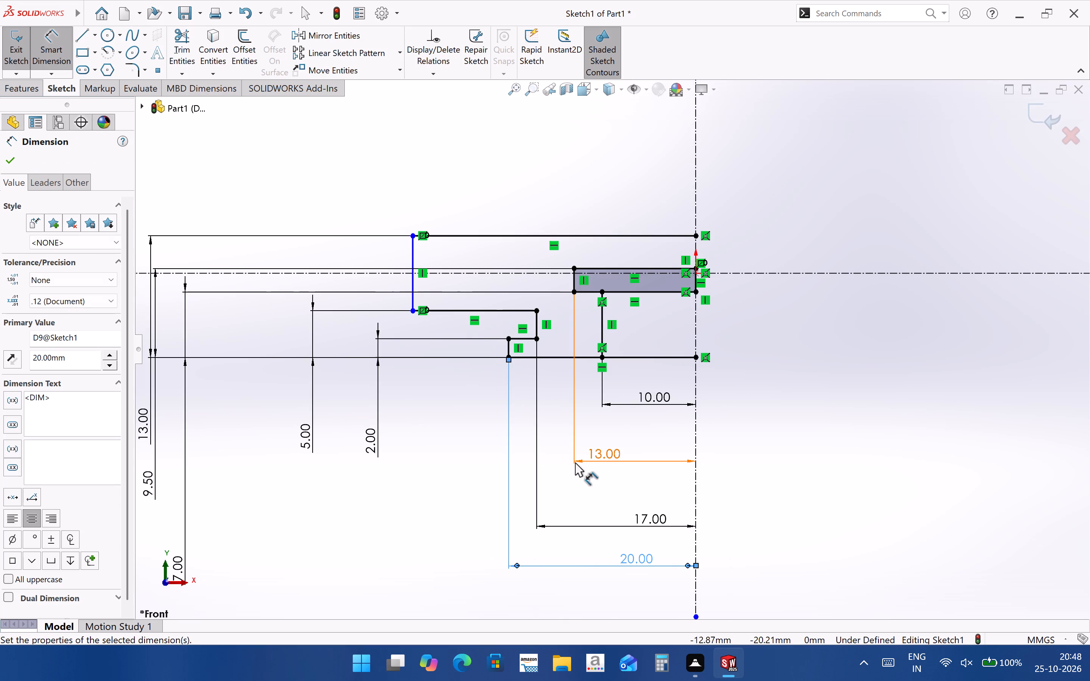
Dimension the distance from the profile's outermost vertical edge to the vertical centerline as 31 mm.
{"action": "scroll", "coordinate": [573, 462], "scroll_direction": "up", "scroll_amount": 2}
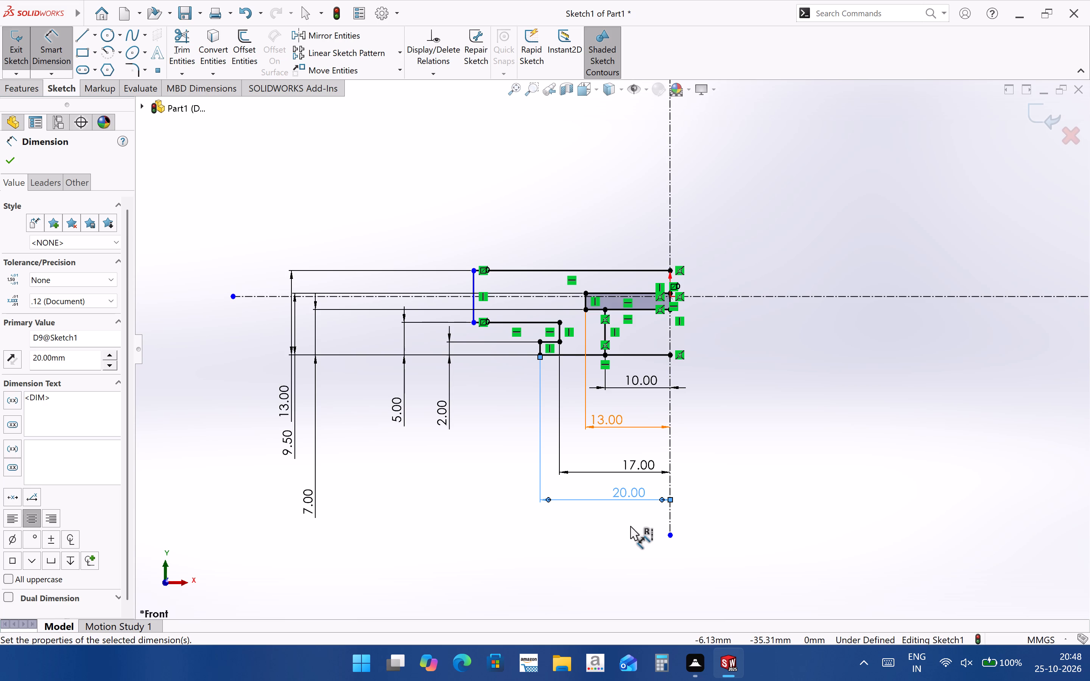
{"action": "left_click", "coordinate": [473, 305]}
{"action": "left_click", "coordinate": [670, 444]}
{"action": "left_click", "coordinate": [571, 524]}
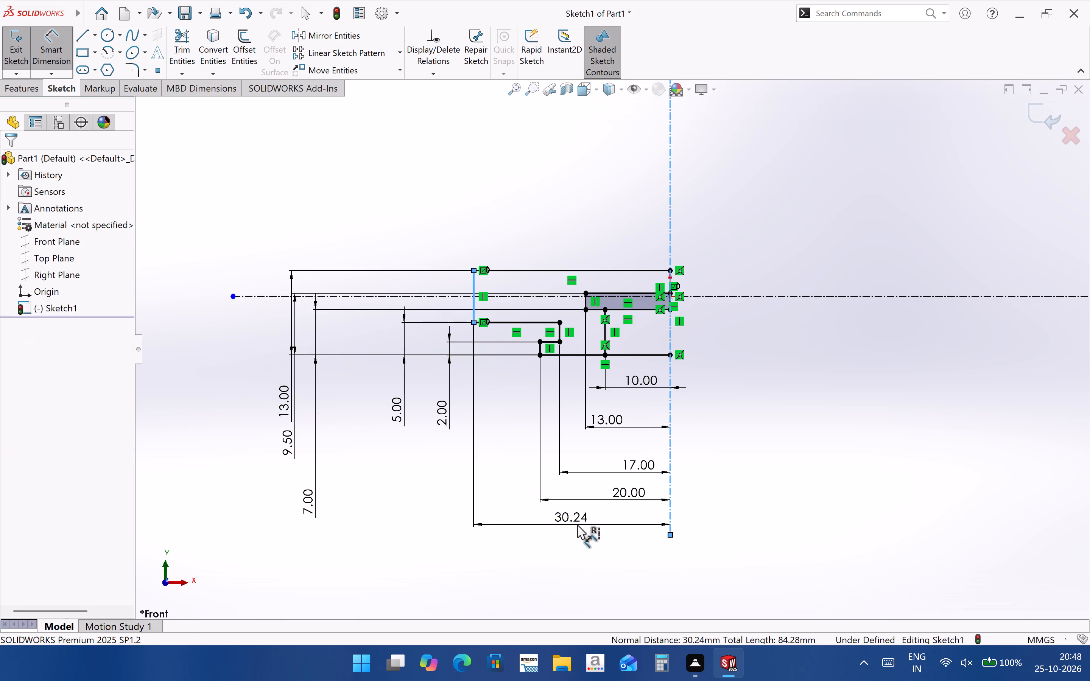
{"action": "type", "text": "62/2"}
{"action": "key", "text": "Return"}
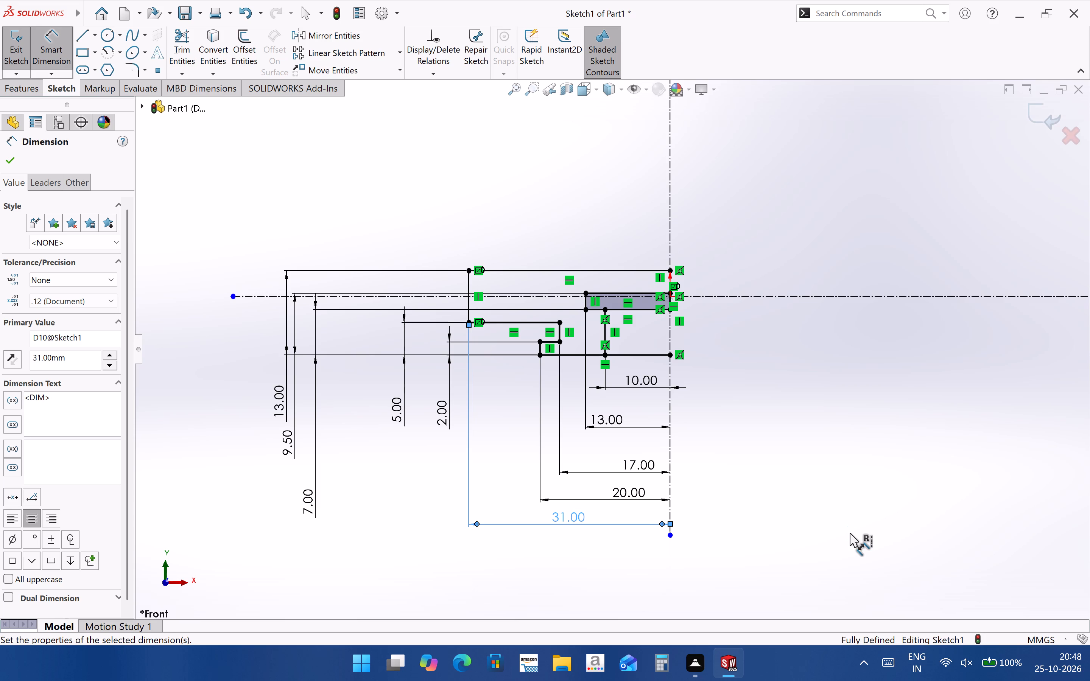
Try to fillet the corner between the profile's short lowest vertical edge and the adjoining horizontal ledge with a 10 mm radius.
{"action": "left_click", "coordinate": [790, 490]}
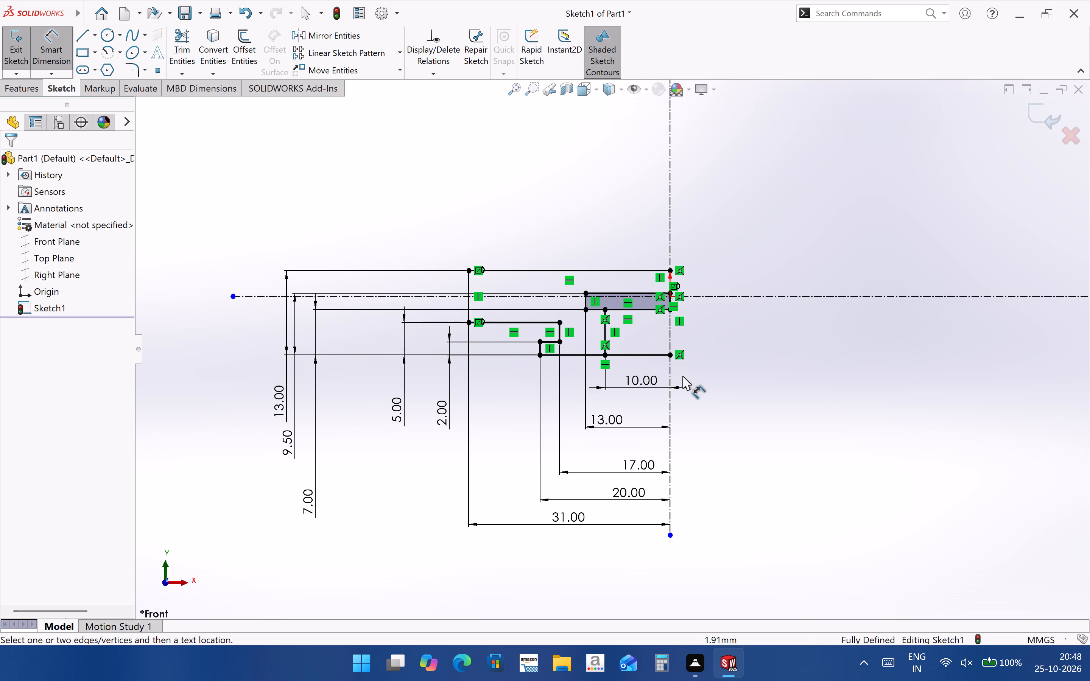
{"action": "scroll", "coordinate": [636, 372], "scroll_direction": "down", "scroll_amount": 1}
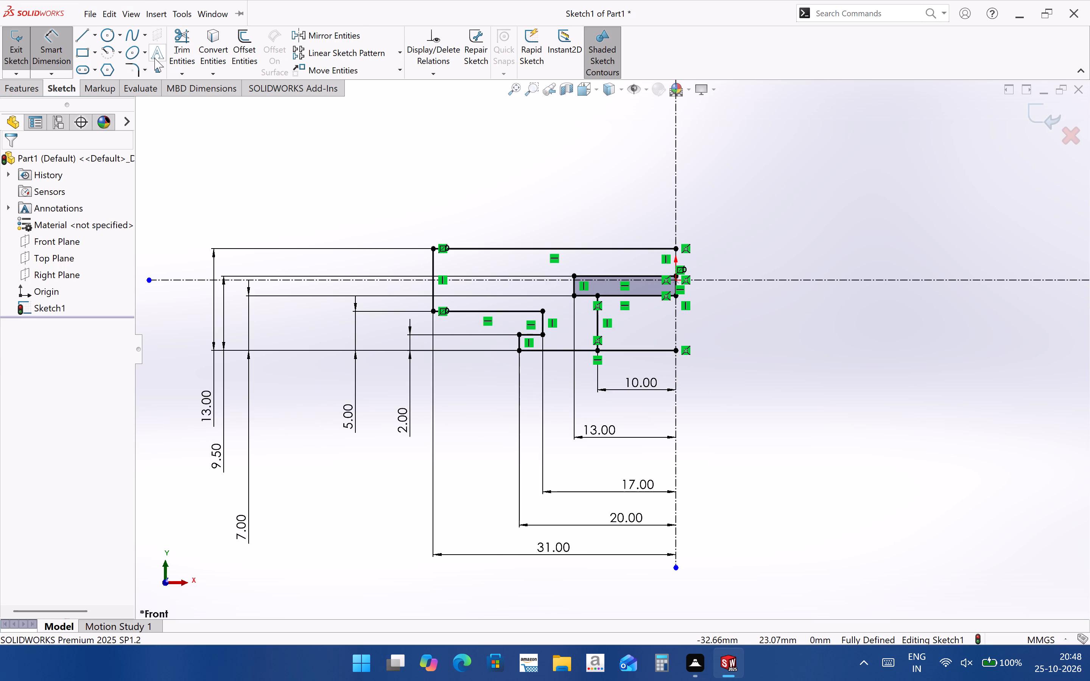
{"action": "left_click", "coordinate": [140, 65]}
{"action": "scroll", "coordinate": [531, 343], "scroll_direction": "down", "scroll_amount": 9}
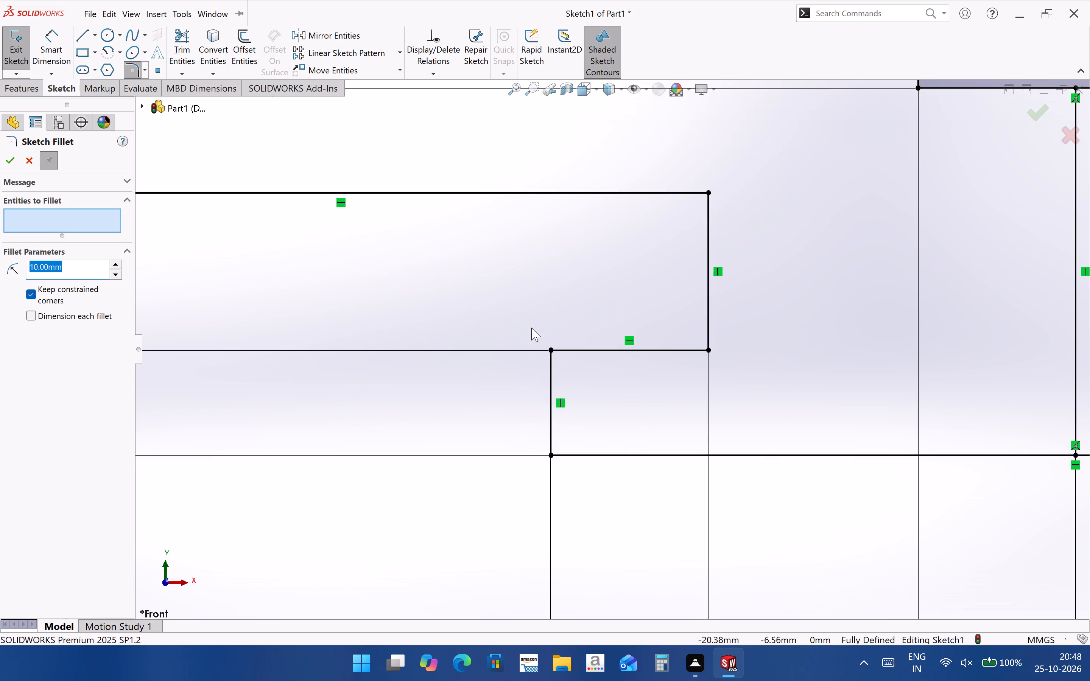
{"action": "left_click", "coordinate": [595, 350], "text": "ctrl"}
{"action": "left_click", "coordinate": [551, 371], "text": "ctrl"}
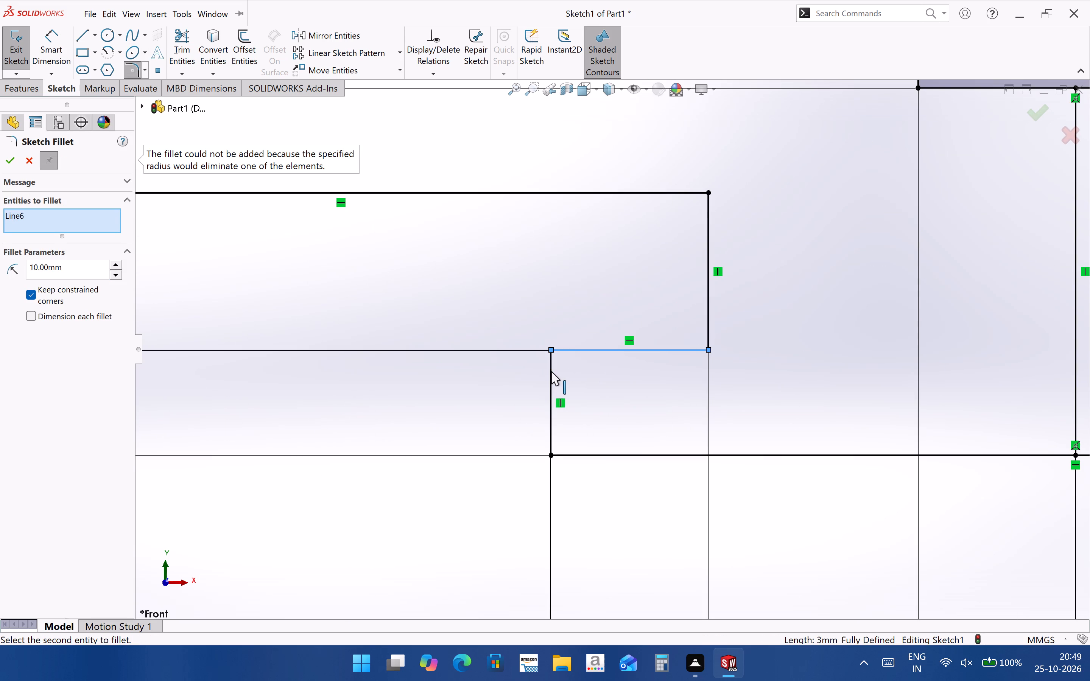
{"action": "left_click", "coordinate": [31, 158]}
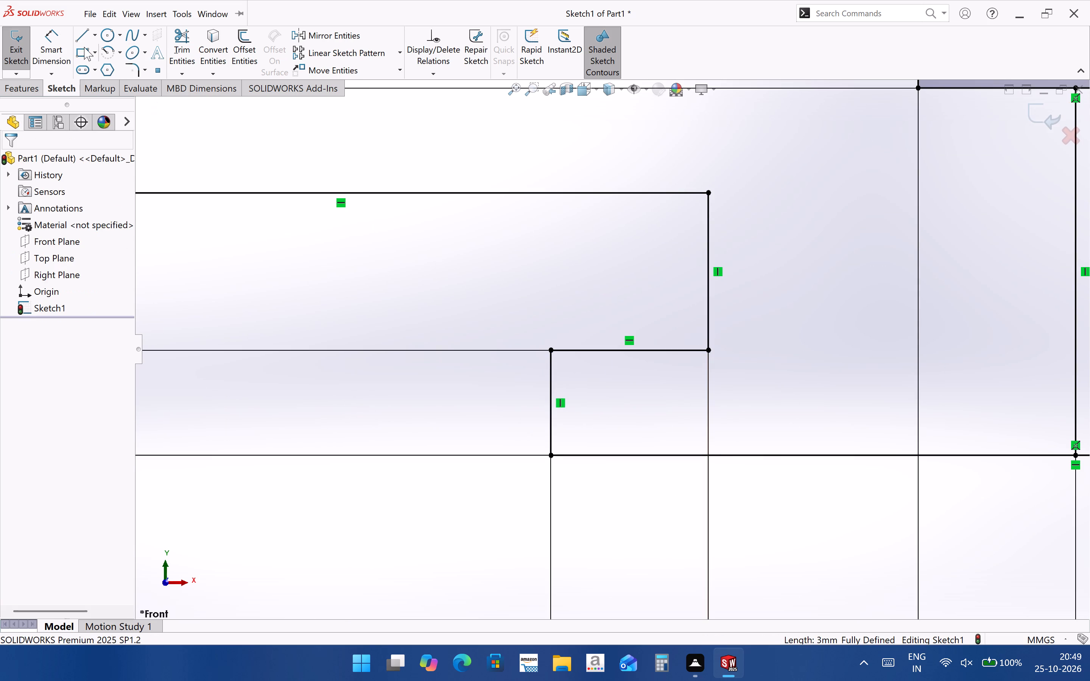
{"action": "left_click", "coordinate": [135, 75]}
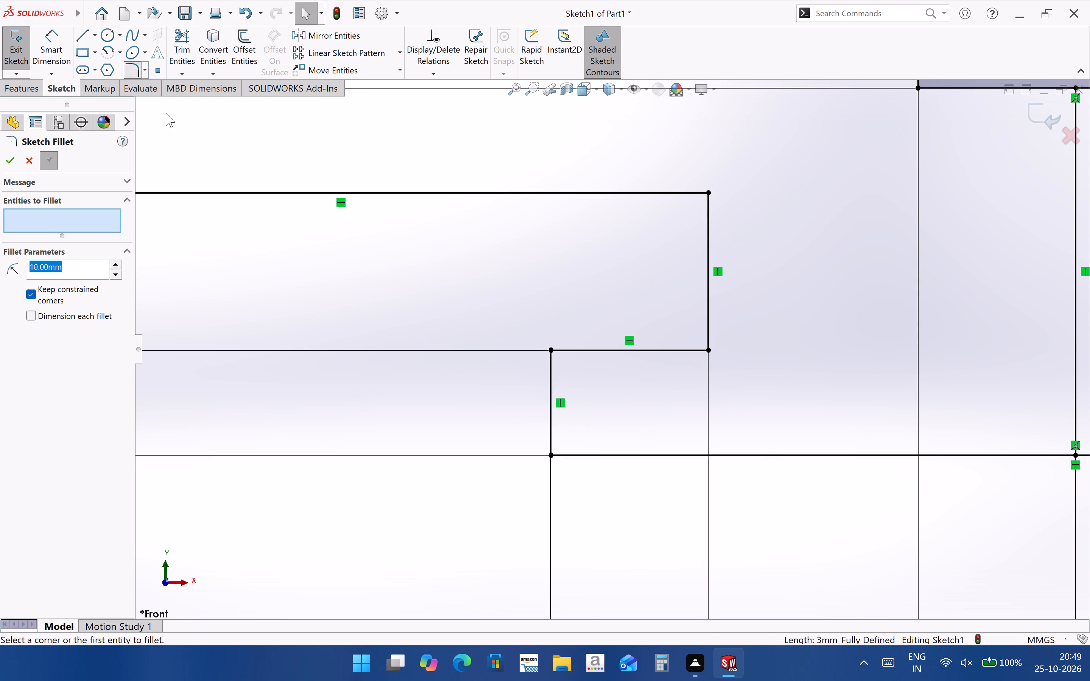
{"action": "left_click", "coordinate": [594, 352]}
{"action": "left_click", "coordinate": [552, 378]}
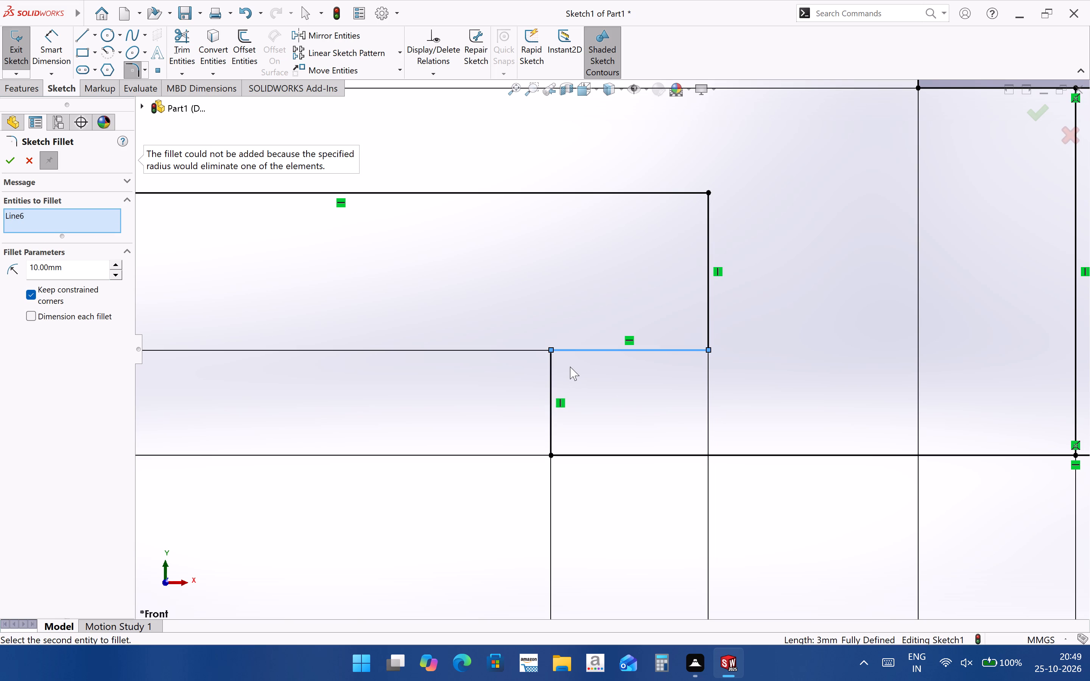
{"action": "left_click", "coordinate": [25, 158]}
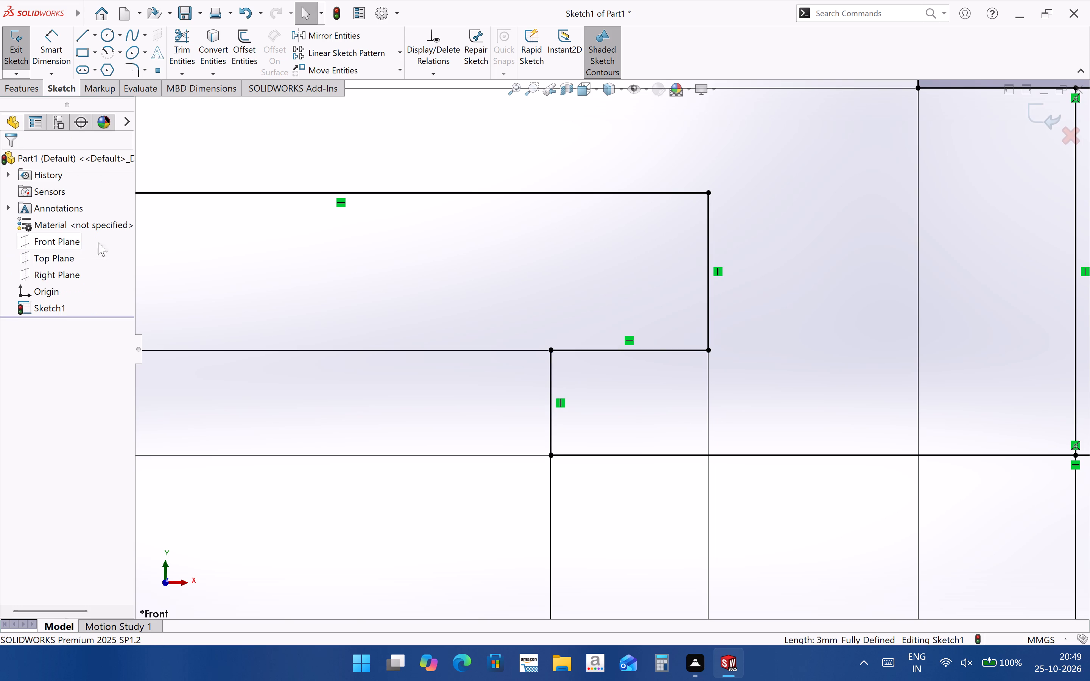
Add a 1 mm sketch fillet between the profile's short lowest vertical edge and the adjoining horizontal ledge.
{"action": "left_click", "coordinate": [133, 73]}
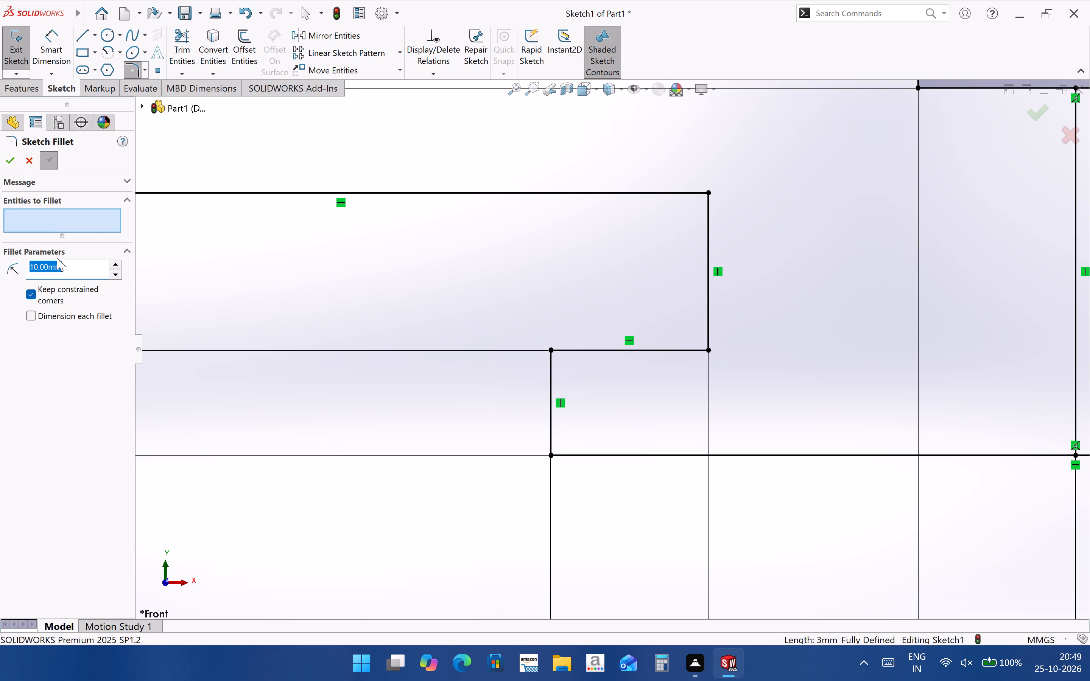
{"action": "key", "text": "1"}
{"action": "key", "text": "Return"}
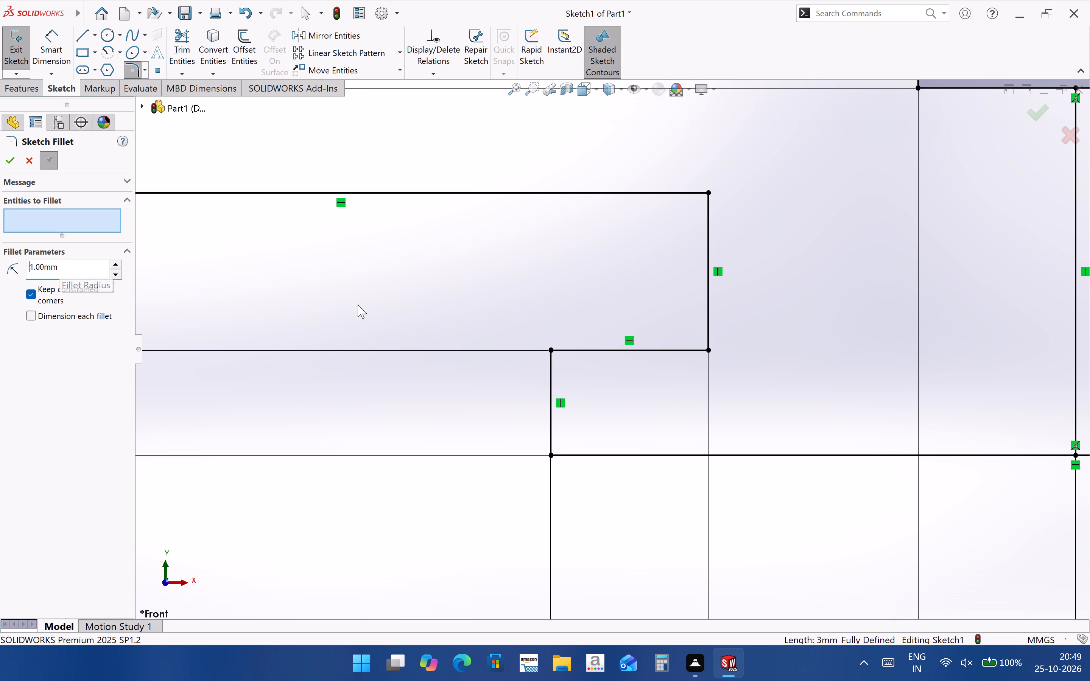
{"action": "left_click", "coordinate": [564, 349]}
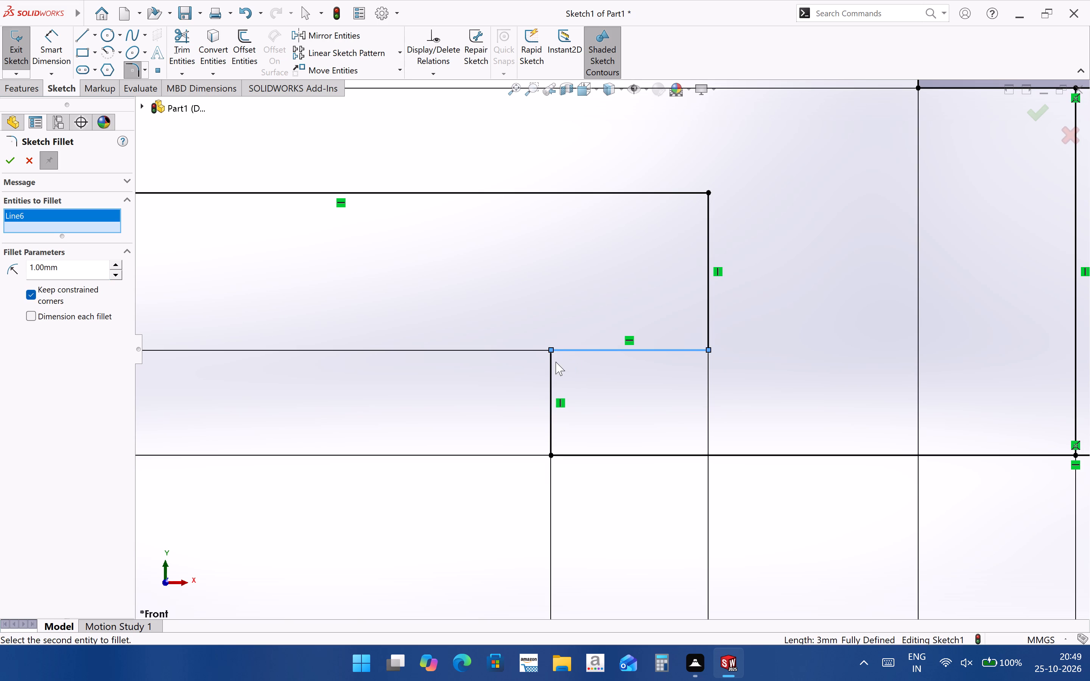
{"action": "left_click", "coordinate": [551, 367]}
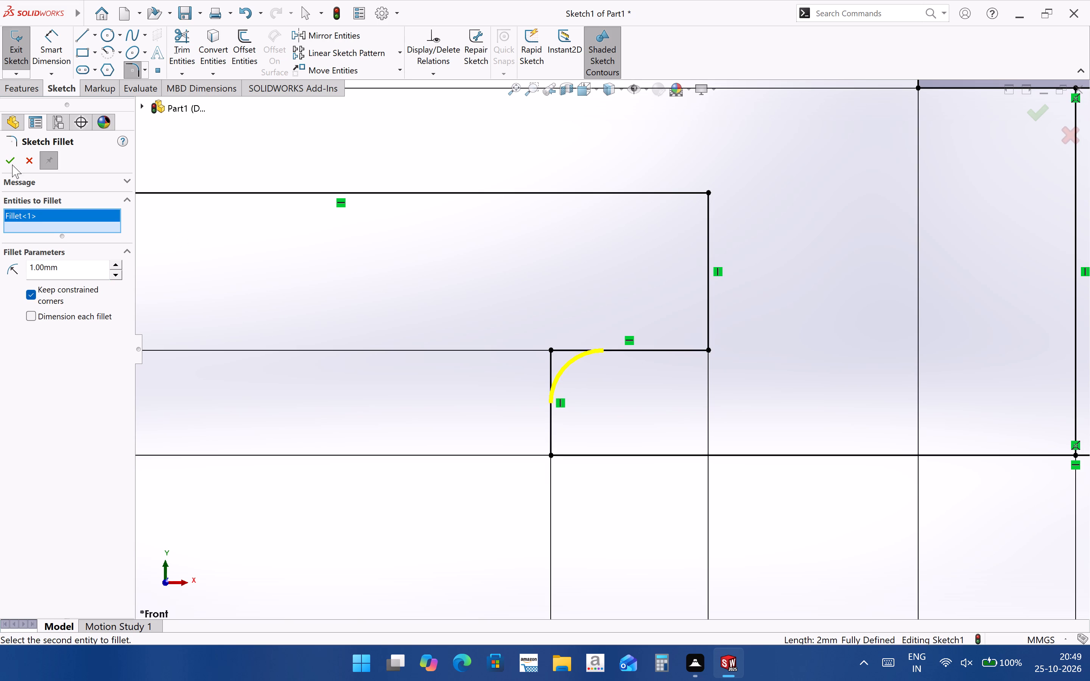
{"action": "left_click", "coordinate": [9, 164]}
{"action": "left_click", "coordinate": [322, 570]}
{"action": "scroll", "coordinate": [369, 401], "scroll_direction": "up", "scroll_amount": 7}
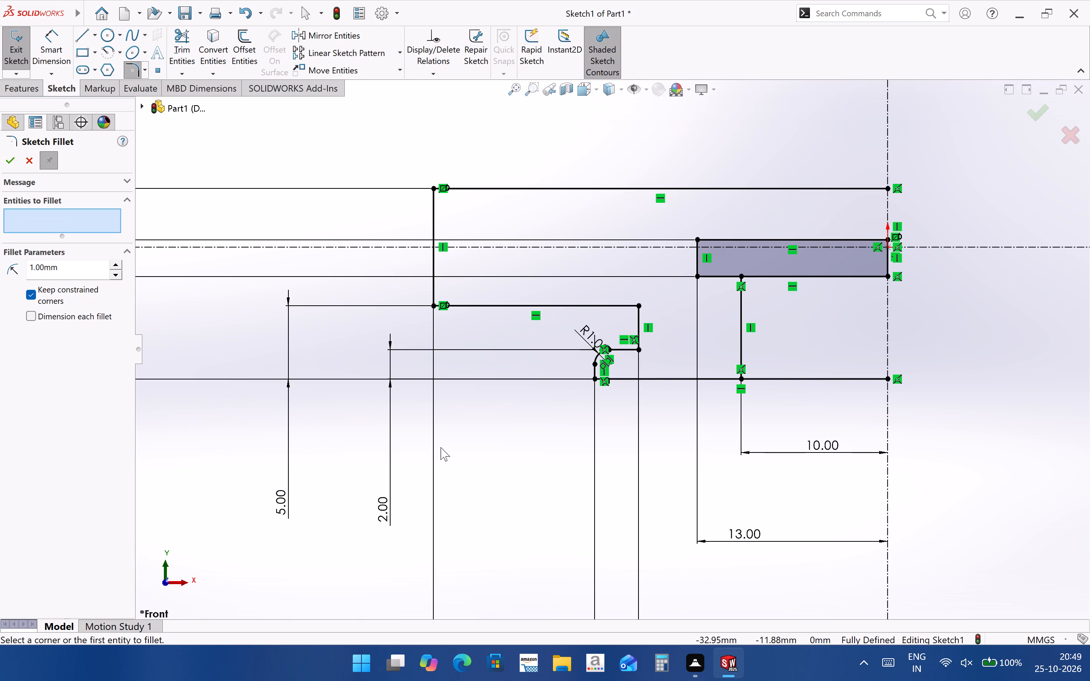
{"action": "left_click", "coordinate": [504, 471]}
{"action": "scroll", "coordinate": [424, 424], "scroll_direction": "up", "scroll_amount": 4}
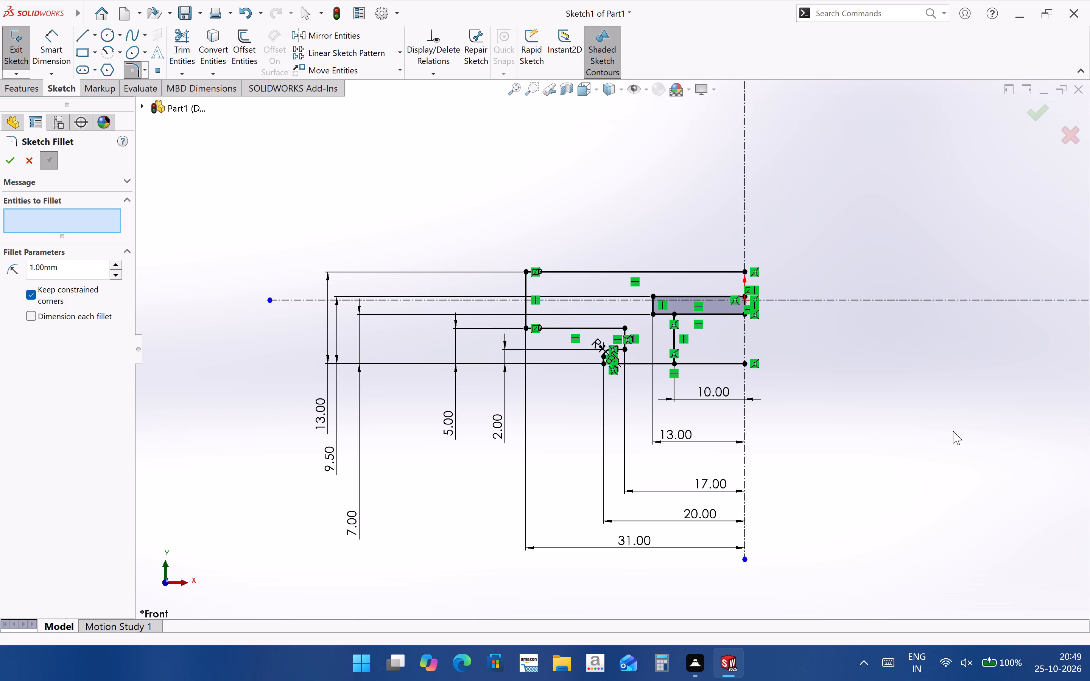
{"action": "left_click", "coordinate": [0, 89]}
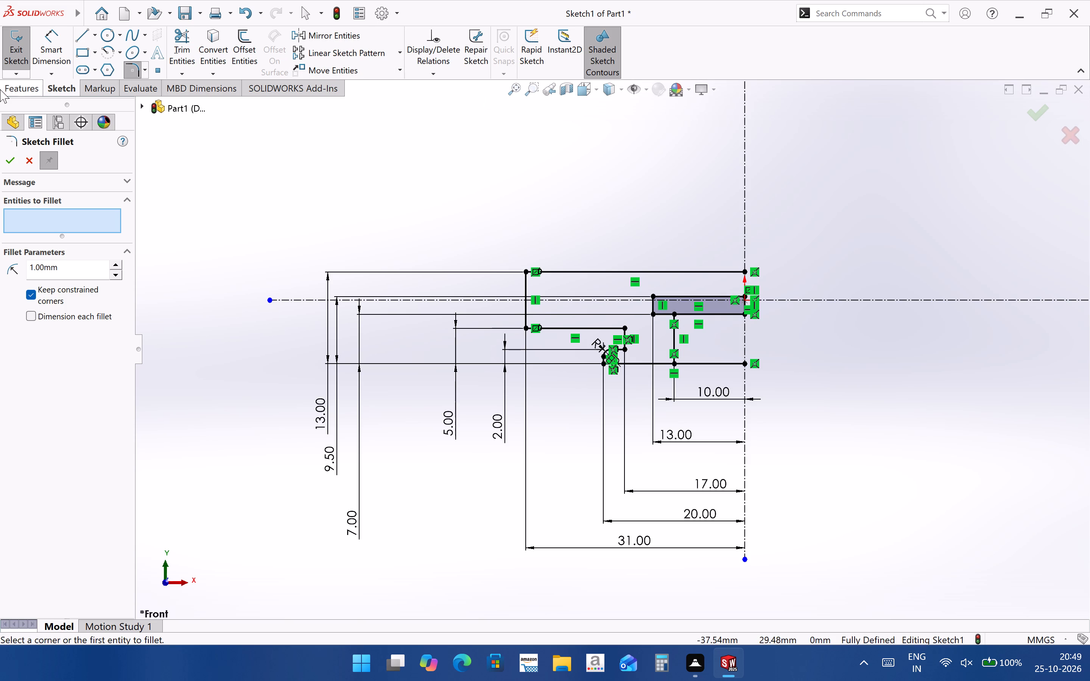
{"action": "left_click", "coordinate": [4, 160]}
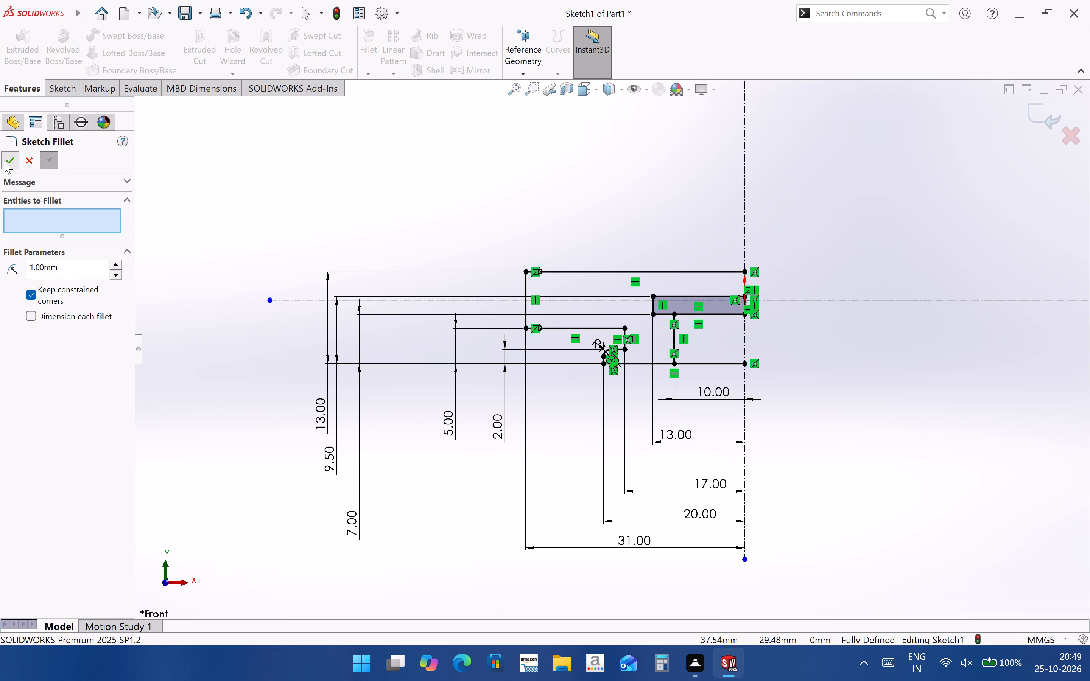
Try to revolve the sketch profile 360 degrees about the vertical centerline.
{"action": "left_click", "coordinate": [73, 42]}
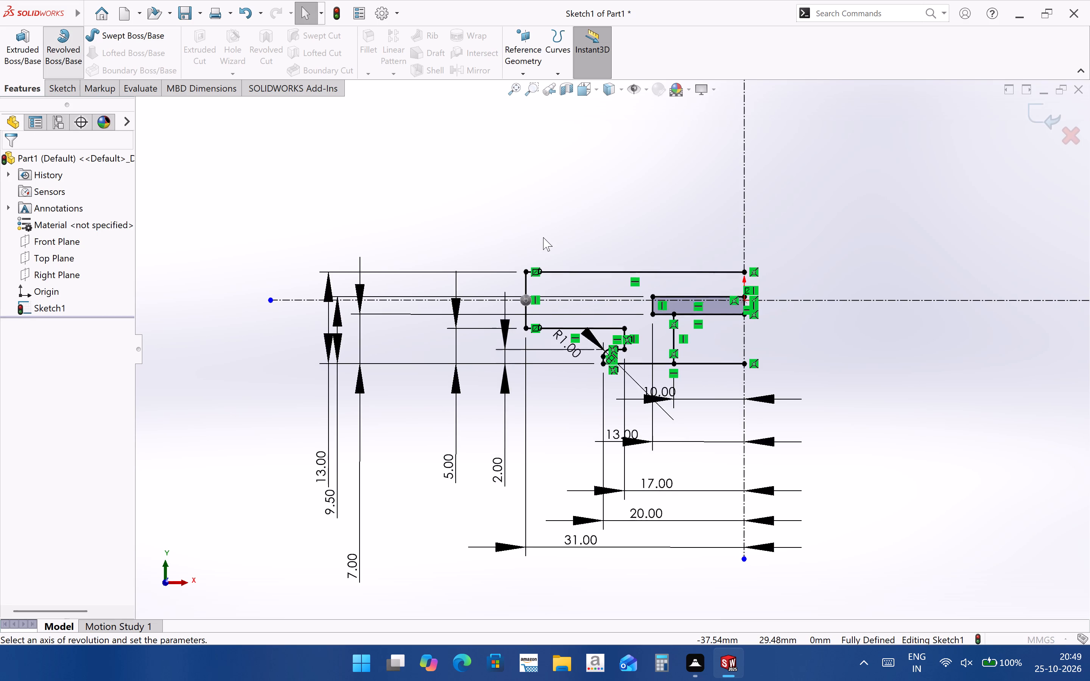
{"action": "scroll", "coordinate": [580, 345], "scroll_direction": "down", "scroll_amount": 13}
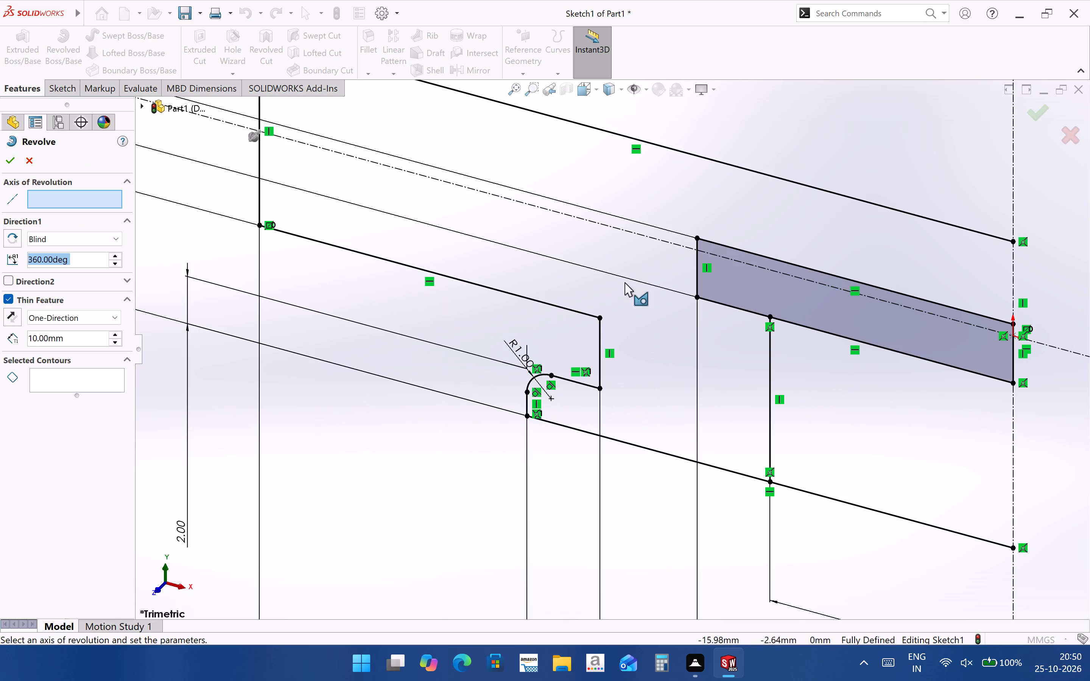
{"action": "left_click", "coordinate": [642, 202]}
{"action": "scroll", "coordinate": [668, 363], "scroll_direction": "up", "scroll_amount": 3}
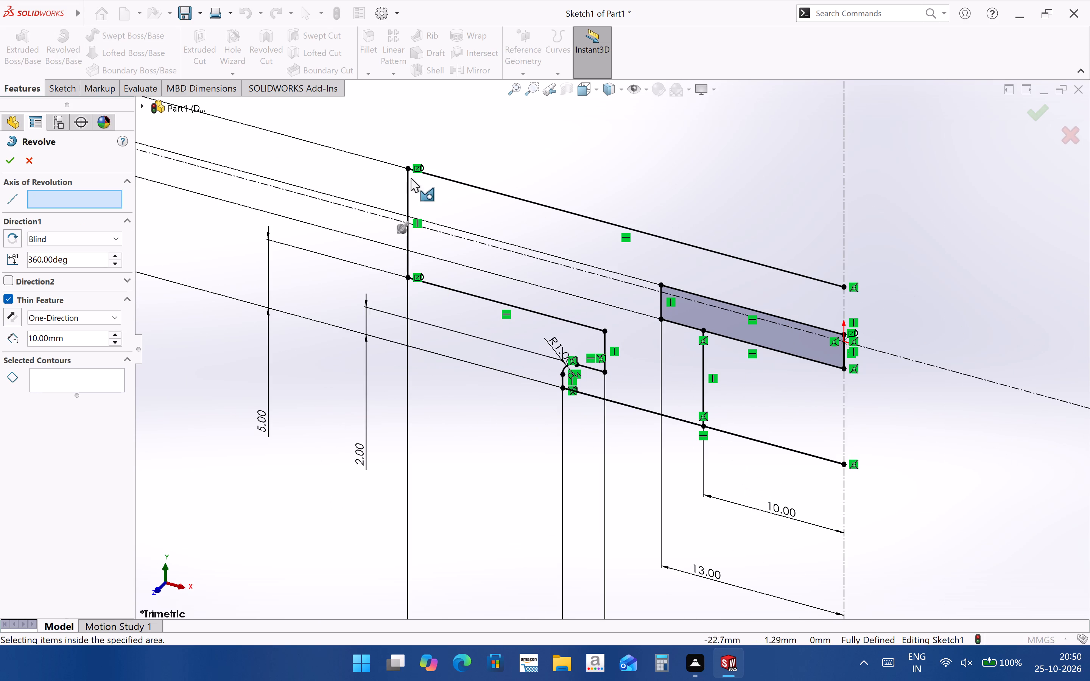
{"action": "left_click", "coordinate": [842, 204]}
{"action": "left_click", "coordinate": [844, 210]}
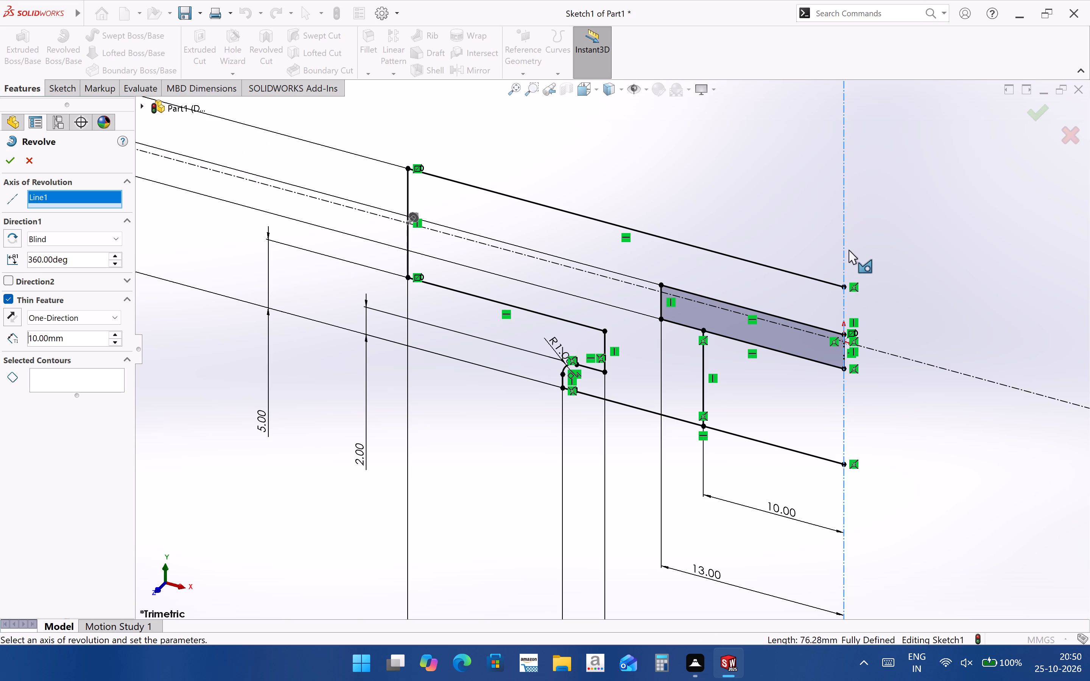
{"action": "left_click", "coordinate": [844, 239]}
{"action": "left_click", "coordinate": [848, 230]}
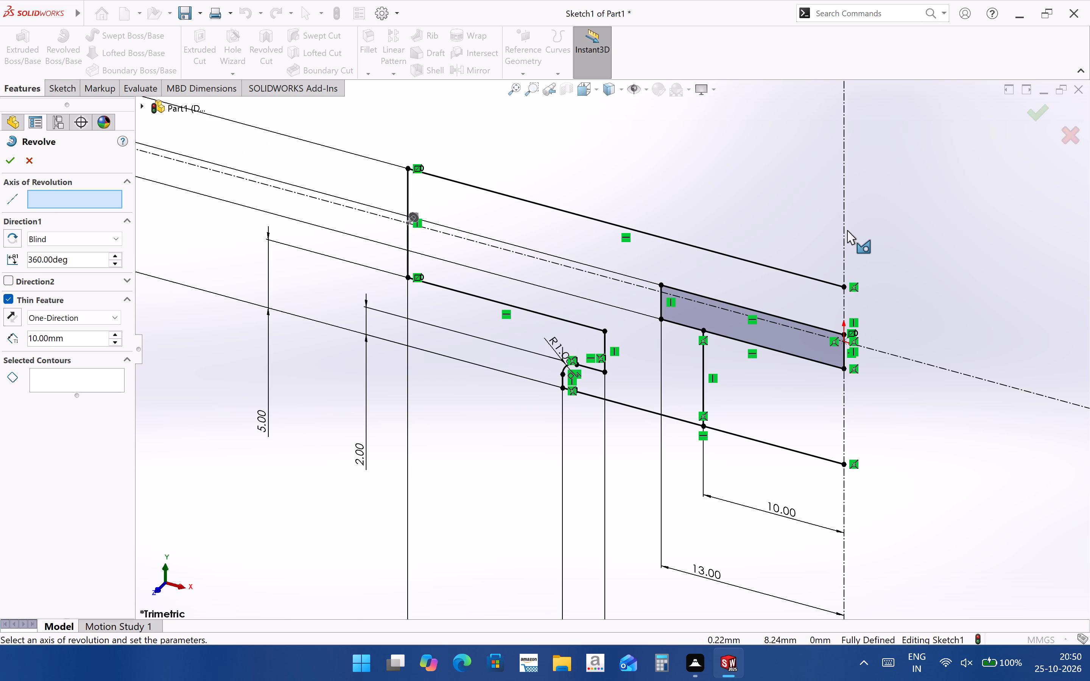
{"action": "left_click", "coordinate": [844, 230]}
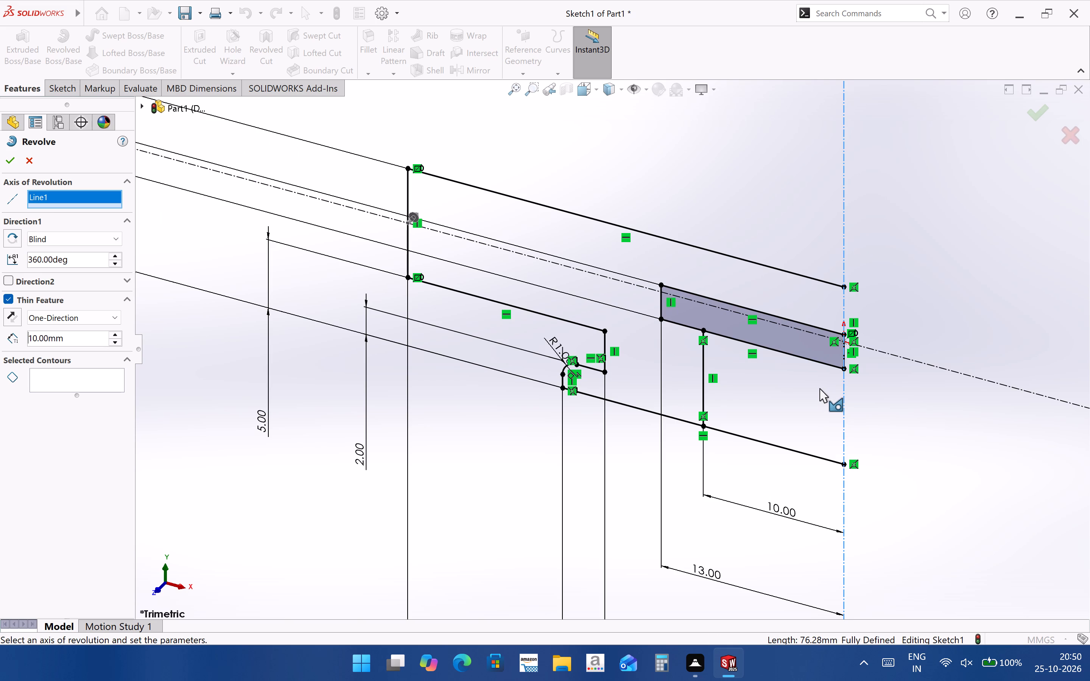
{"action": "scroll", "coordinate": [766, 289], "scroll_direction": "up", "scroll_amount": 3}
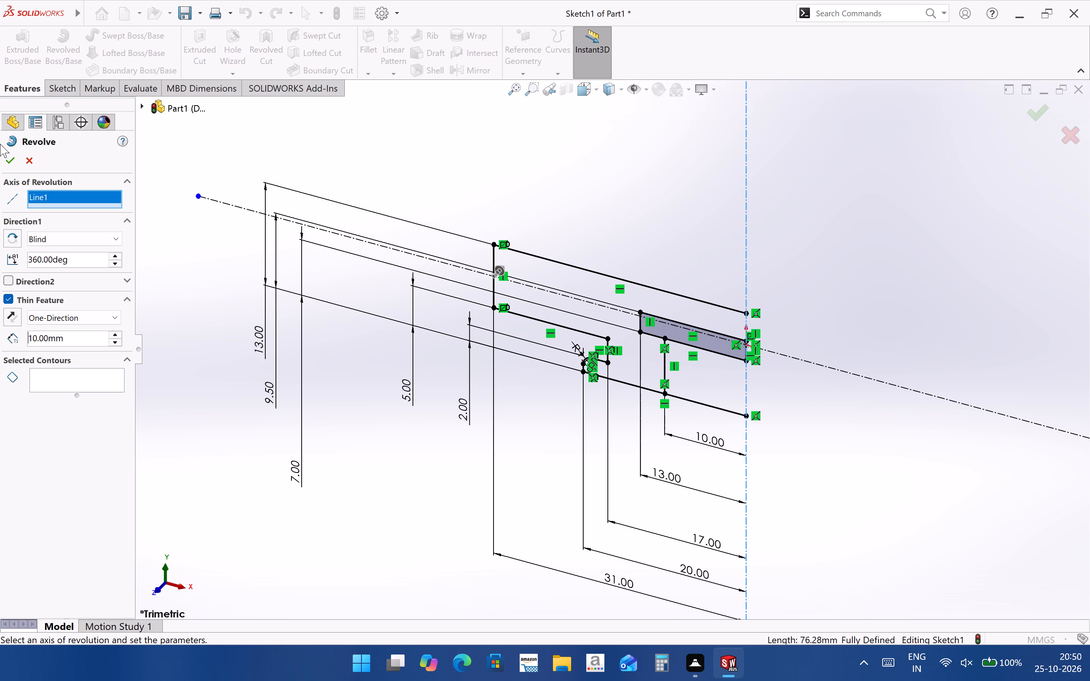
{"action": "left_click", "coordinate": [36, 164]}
Delete the inner rectangle's short vertical edge that lies on the vertical centerline.
{"action": "scroll", "coordinate": [601, 339], "scroll_direction": "up", "scroll_amount": 1}
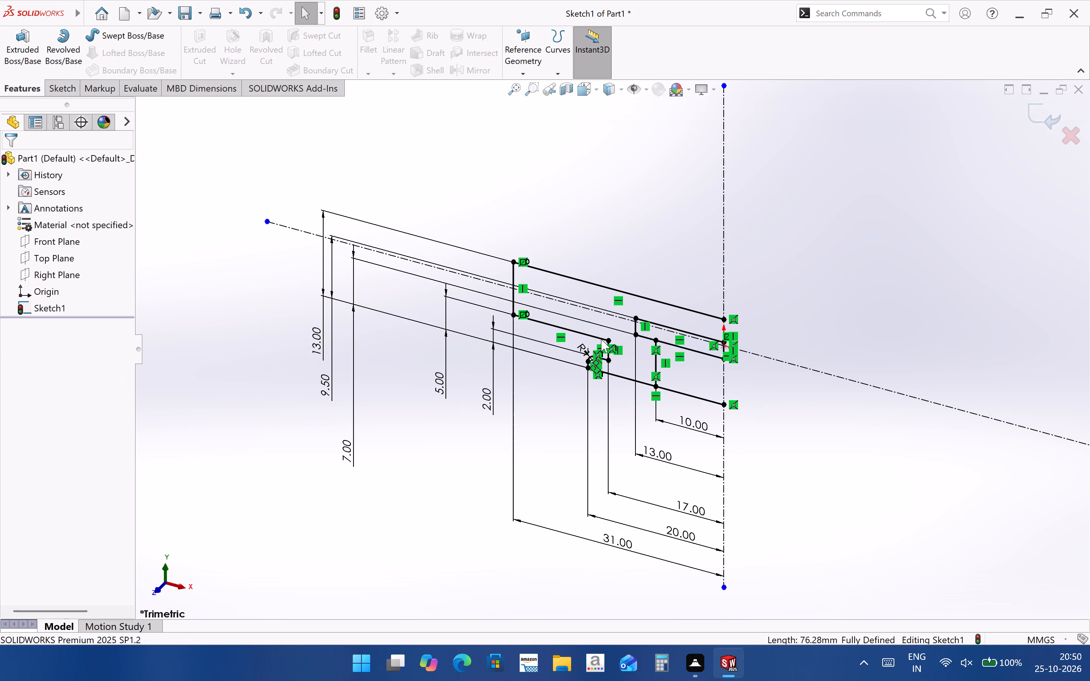
{"action": "key", "text": "ctrl+8"}
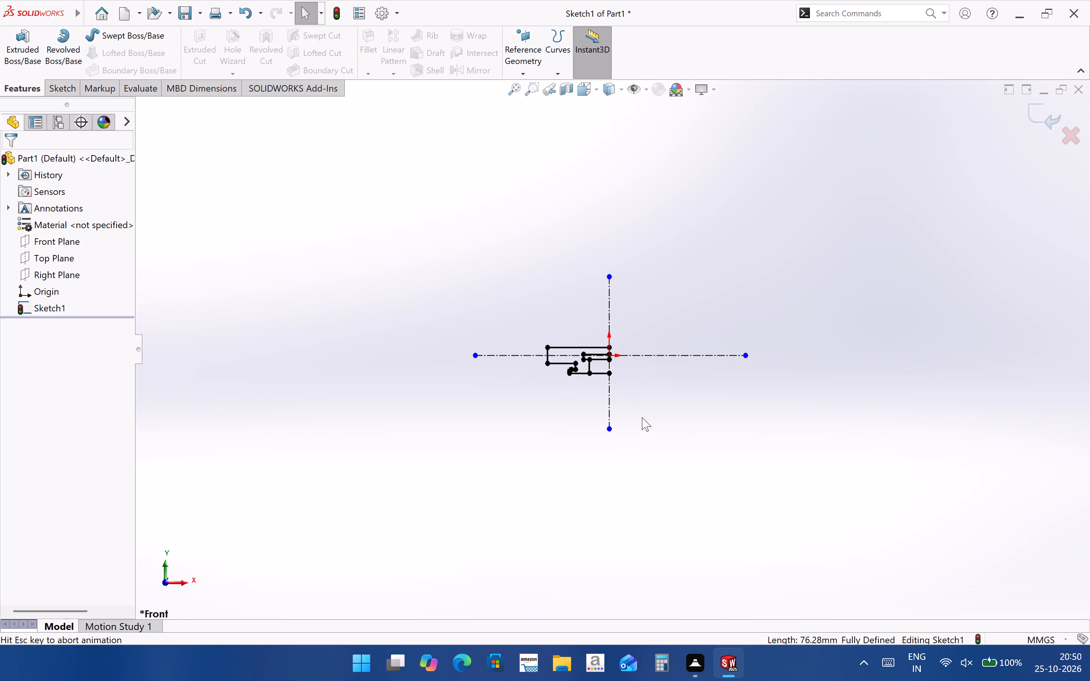
{"action": "scroll", "coordinate": [626, 382], "scroll_direction": "down", "scroll_amount": 11}
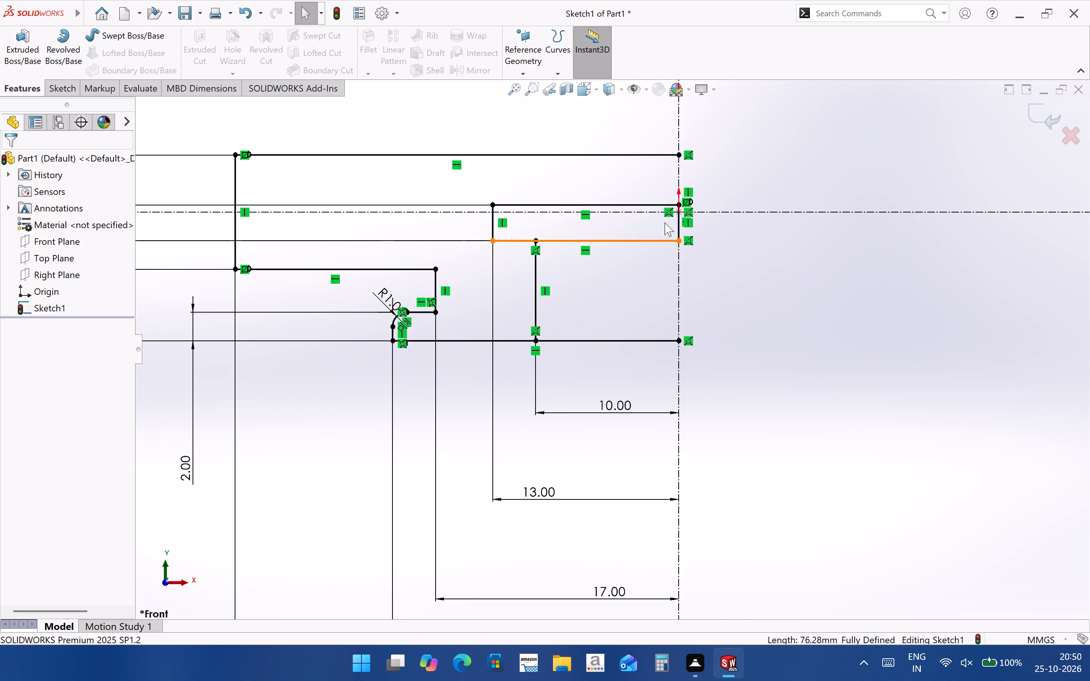
{"action": "left_click", "coordinate": [78, 94]}
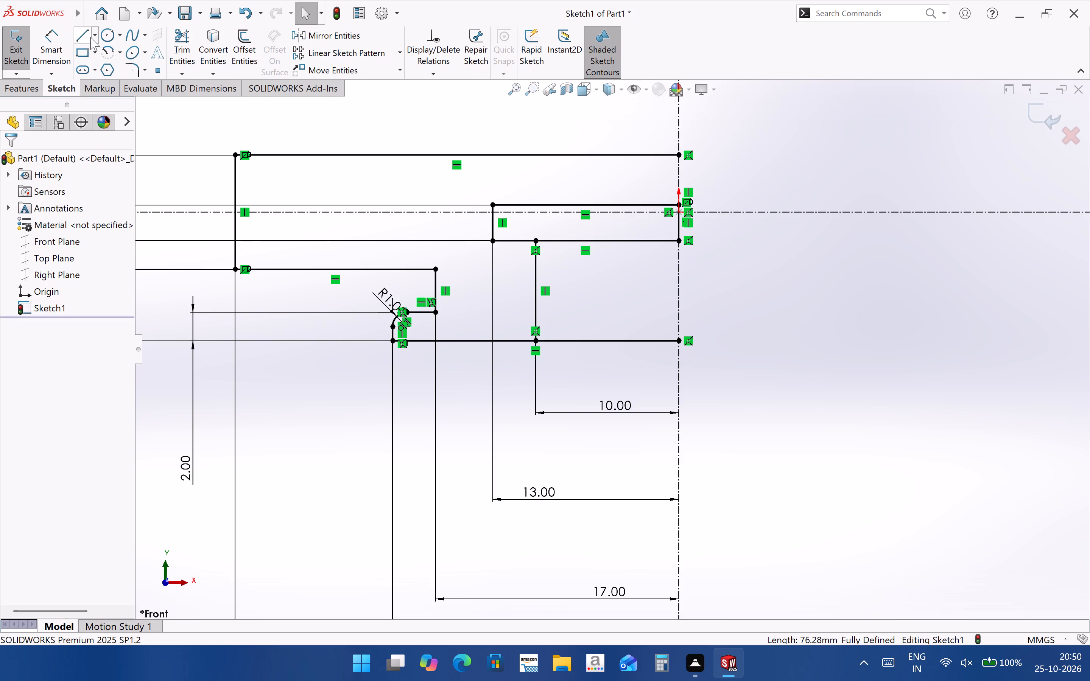
{"action": "left_click", "coordinate": [90, 37]}
{"action": "left_click", "coordinate": [96, 38]}
{"action": "left_click", "coordinate": [98, 56]}
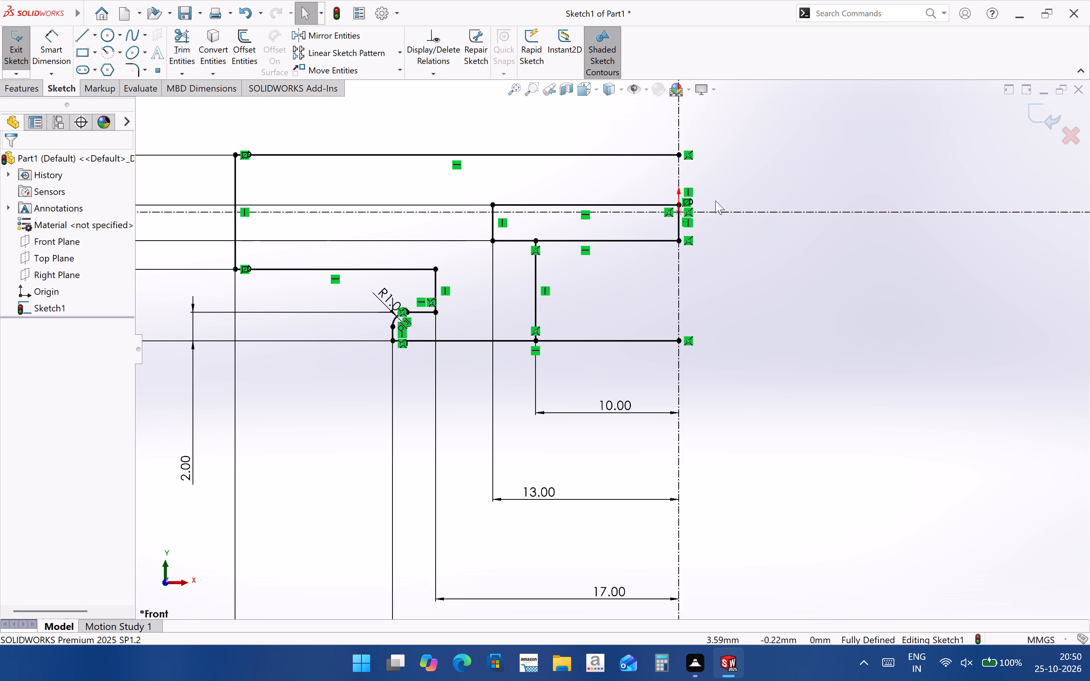
{"action": "left_click", "coordinate": [679, 227]}
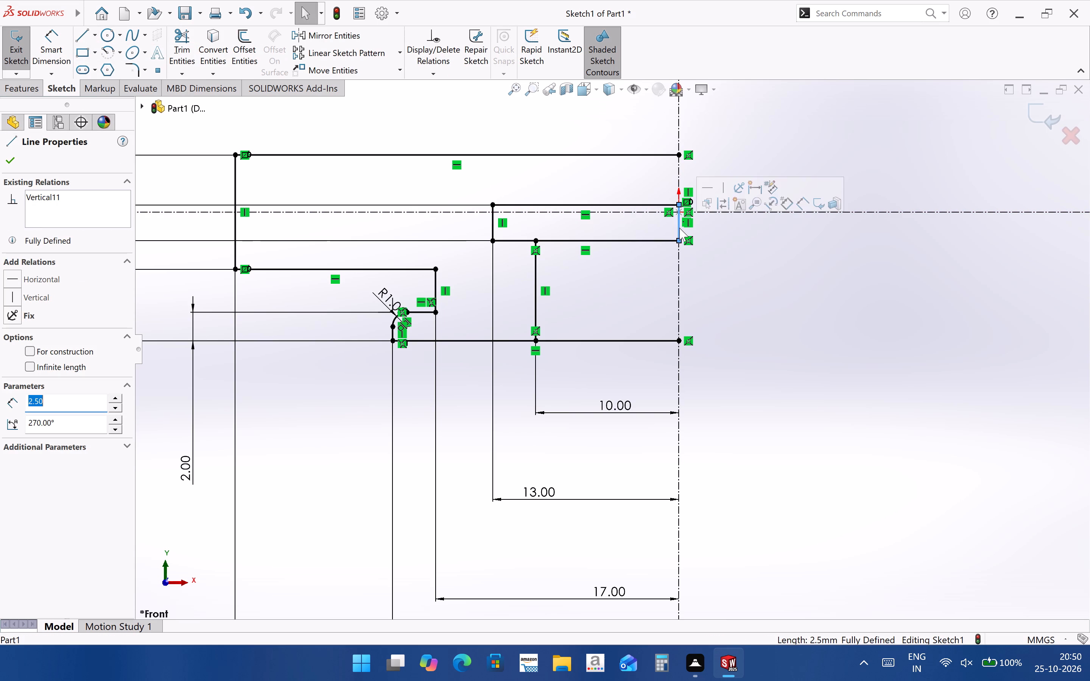
{"action": "key", "text": "Delete"}
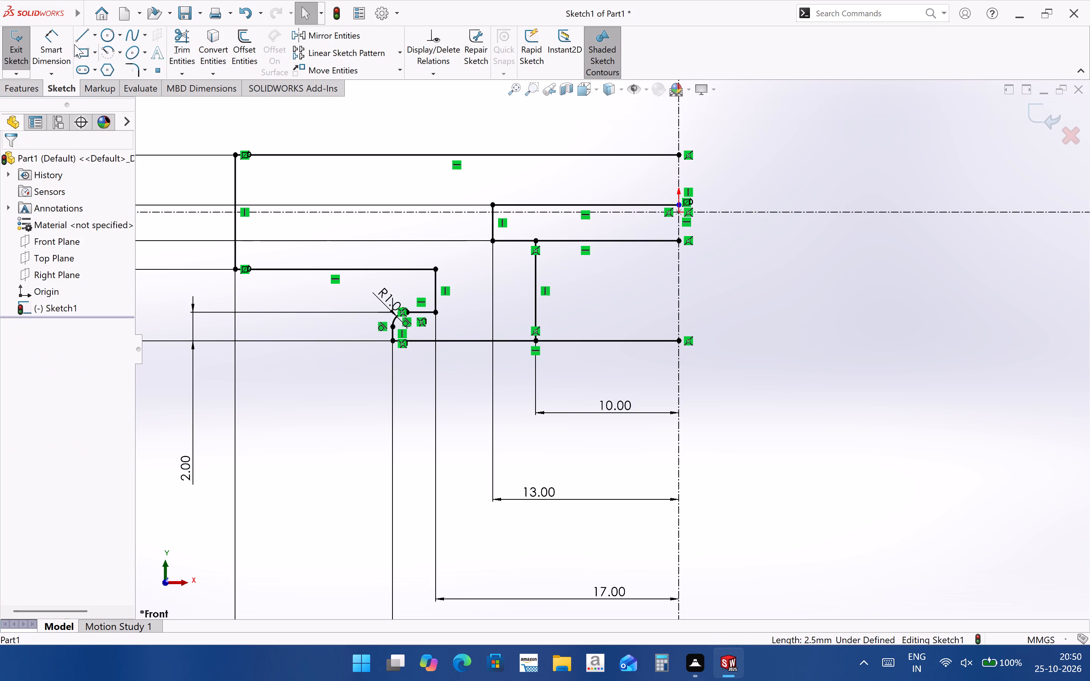
Draw a vertical line along the centerline from the end of the profile's top edge to the end of its bottom edge.
{"action": "left_click", "coordinate": [82, 38]}
{"action": "left_click", "coordinate": [678, 153]}
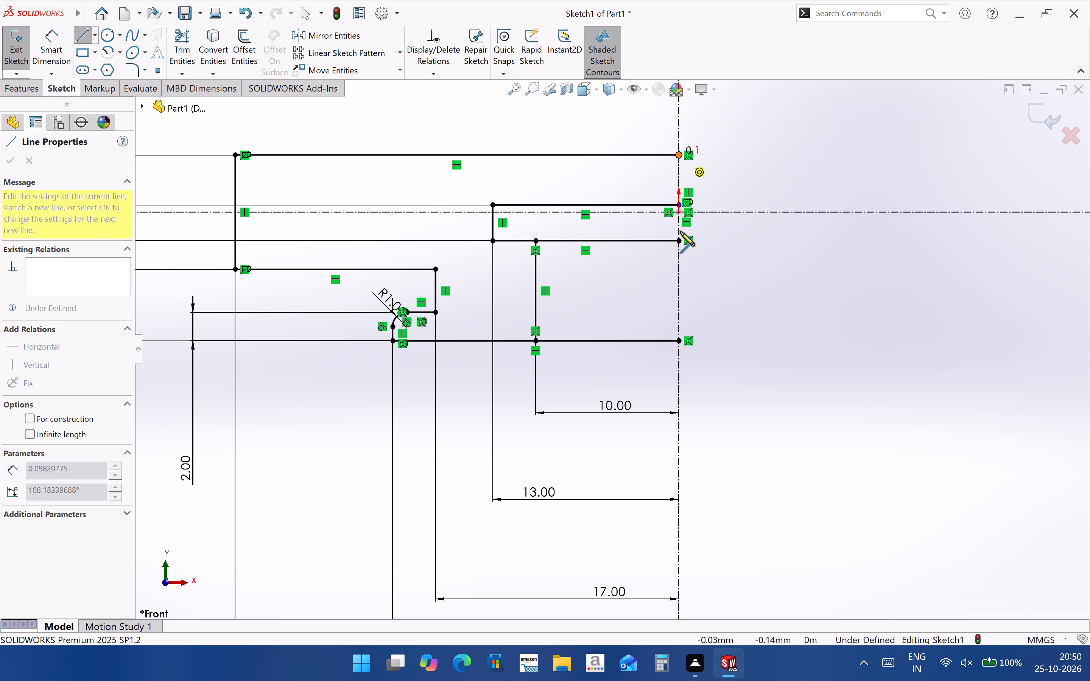
{"action": "left_click", "coordinate": [677, 343]}
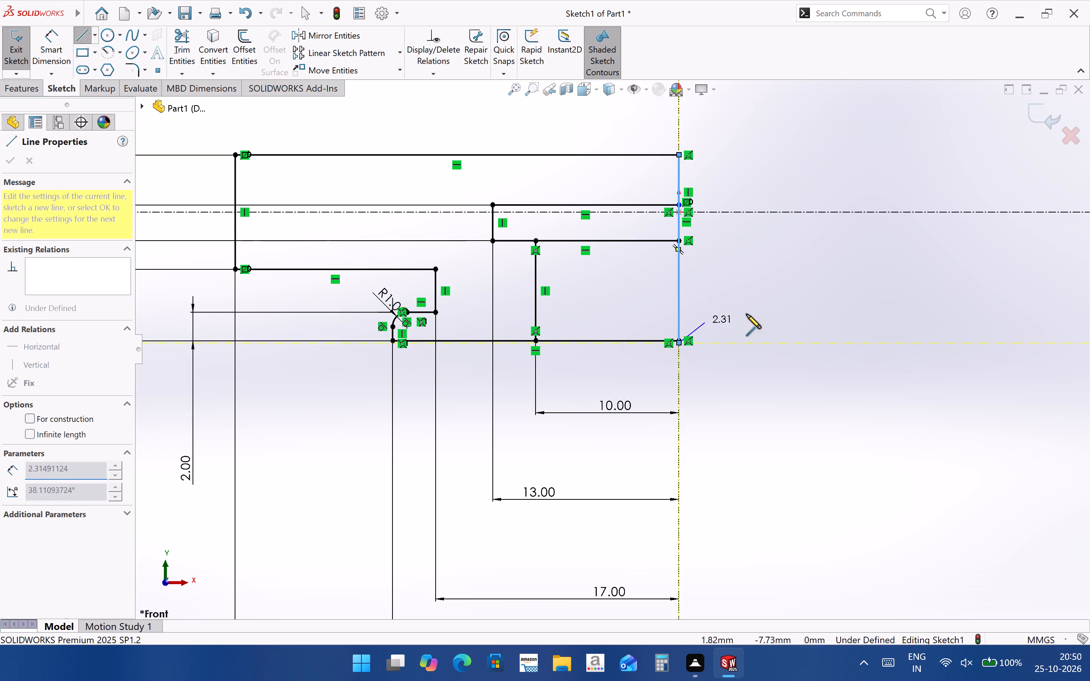
{"action": "key", "text": "Escape"}
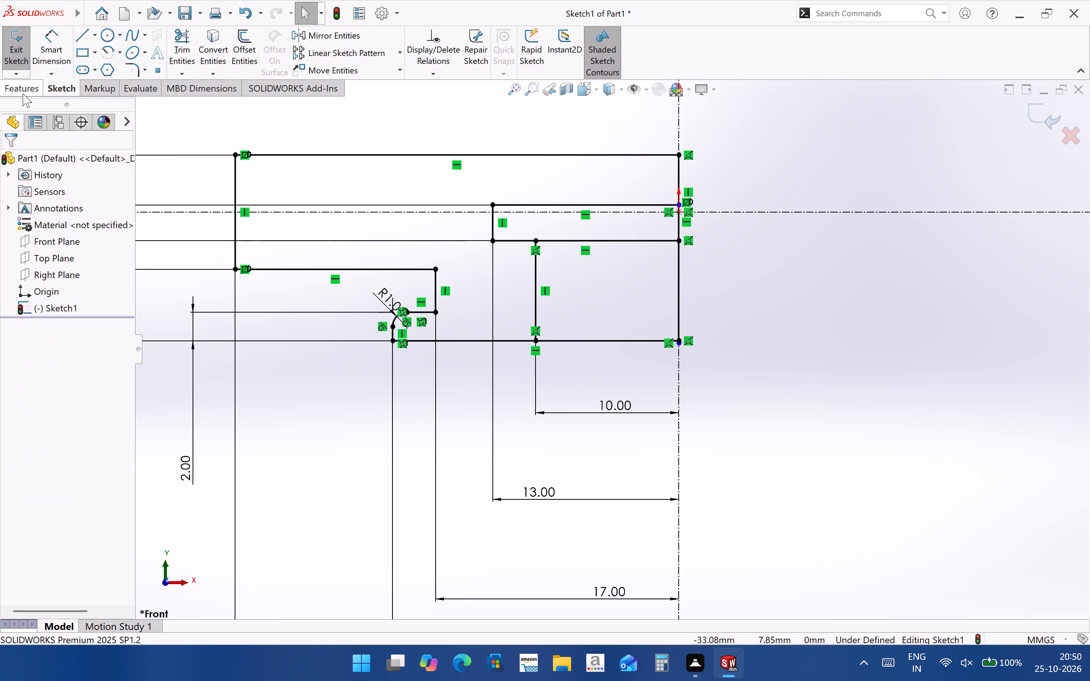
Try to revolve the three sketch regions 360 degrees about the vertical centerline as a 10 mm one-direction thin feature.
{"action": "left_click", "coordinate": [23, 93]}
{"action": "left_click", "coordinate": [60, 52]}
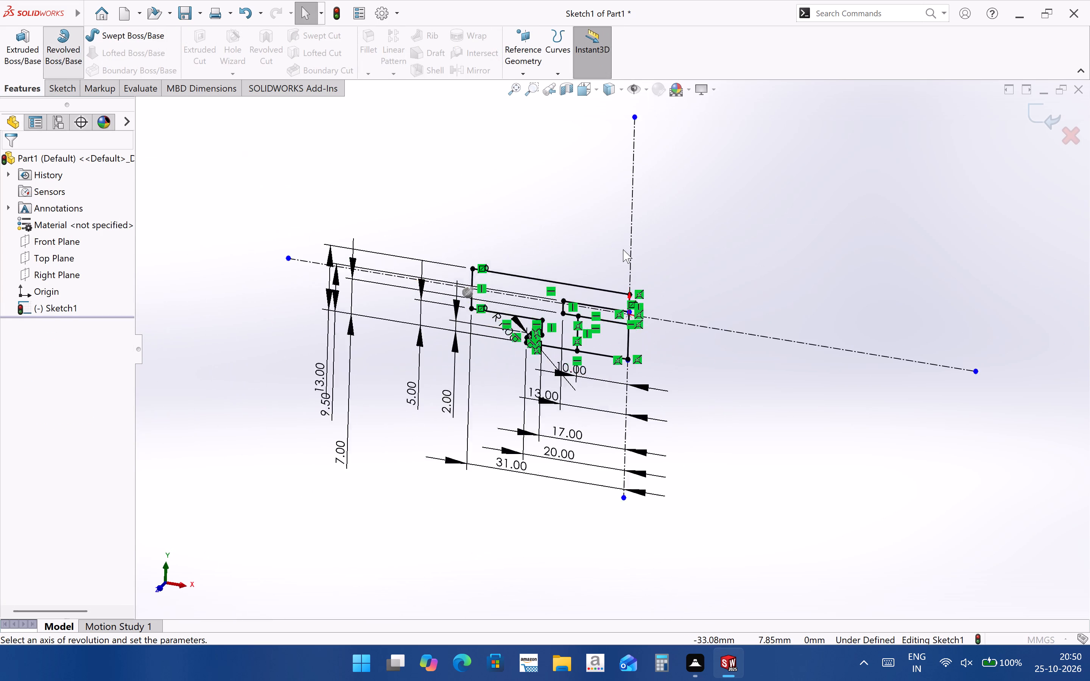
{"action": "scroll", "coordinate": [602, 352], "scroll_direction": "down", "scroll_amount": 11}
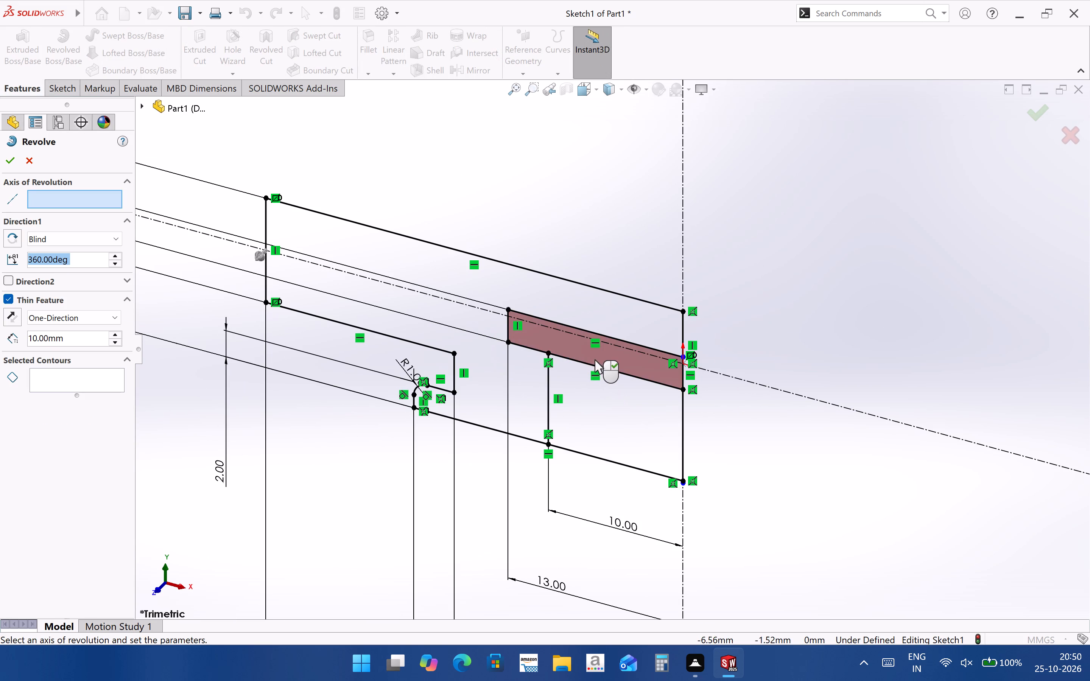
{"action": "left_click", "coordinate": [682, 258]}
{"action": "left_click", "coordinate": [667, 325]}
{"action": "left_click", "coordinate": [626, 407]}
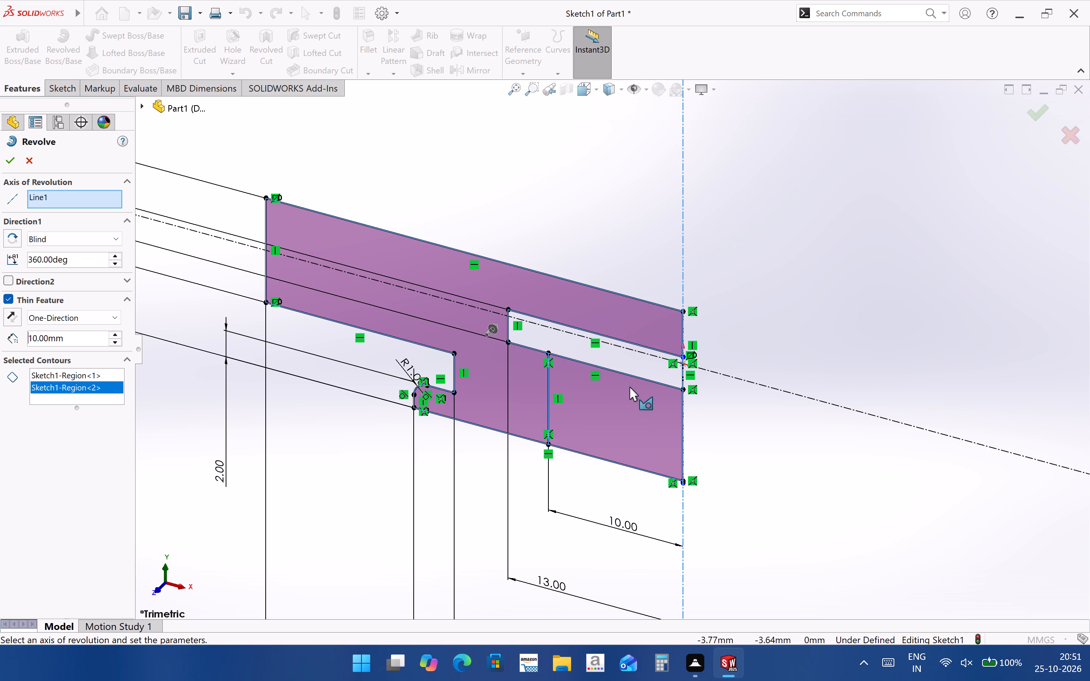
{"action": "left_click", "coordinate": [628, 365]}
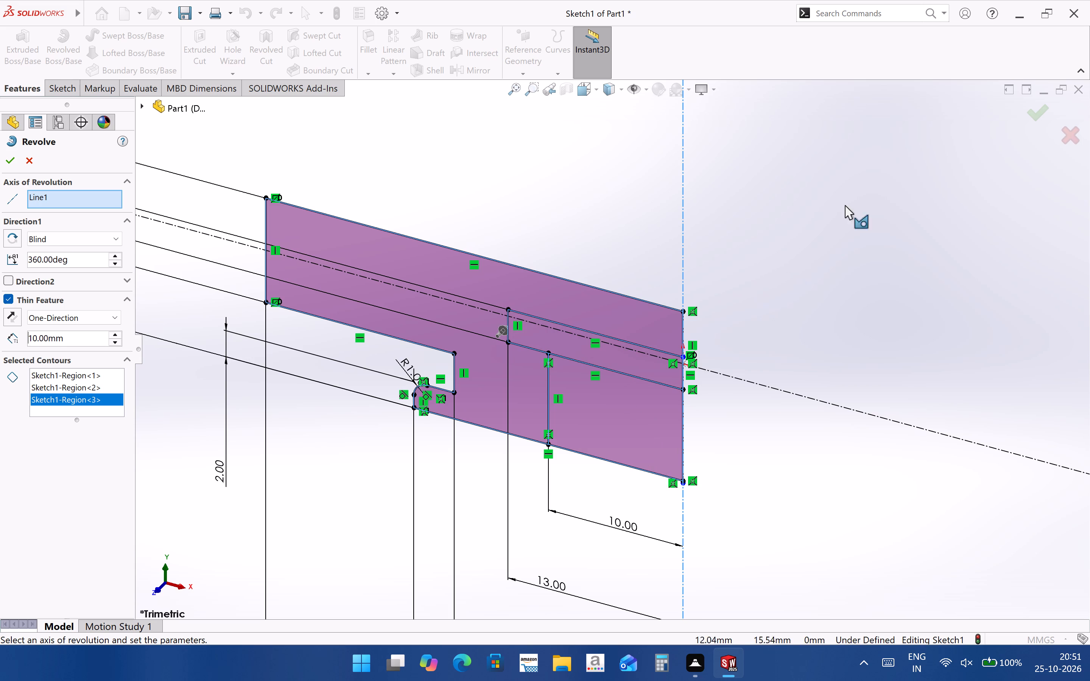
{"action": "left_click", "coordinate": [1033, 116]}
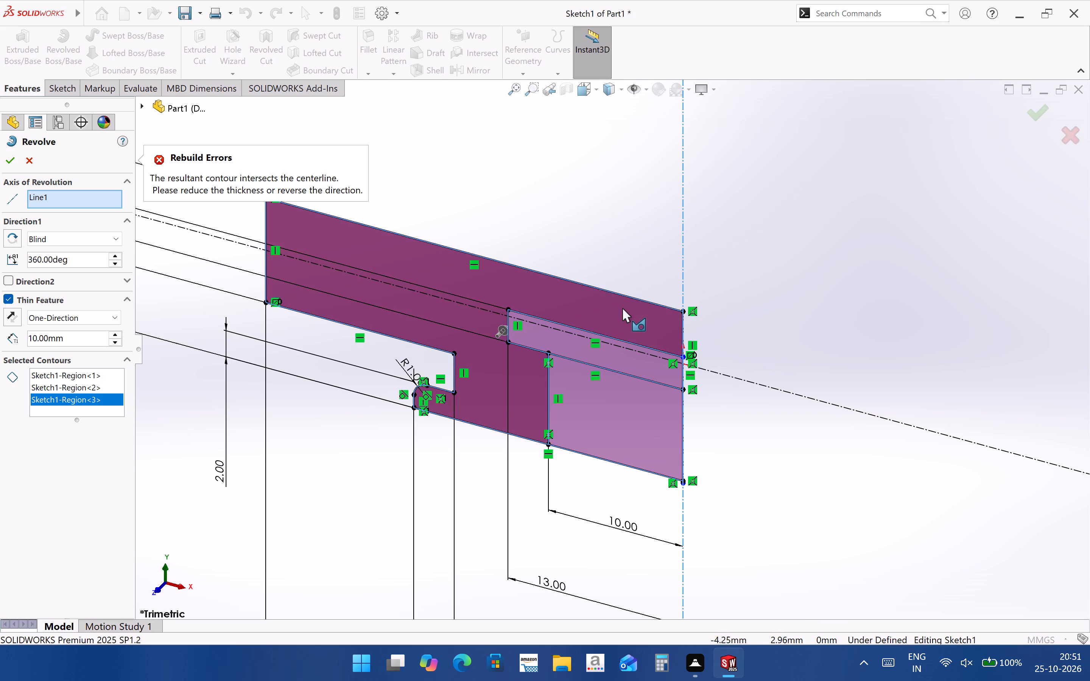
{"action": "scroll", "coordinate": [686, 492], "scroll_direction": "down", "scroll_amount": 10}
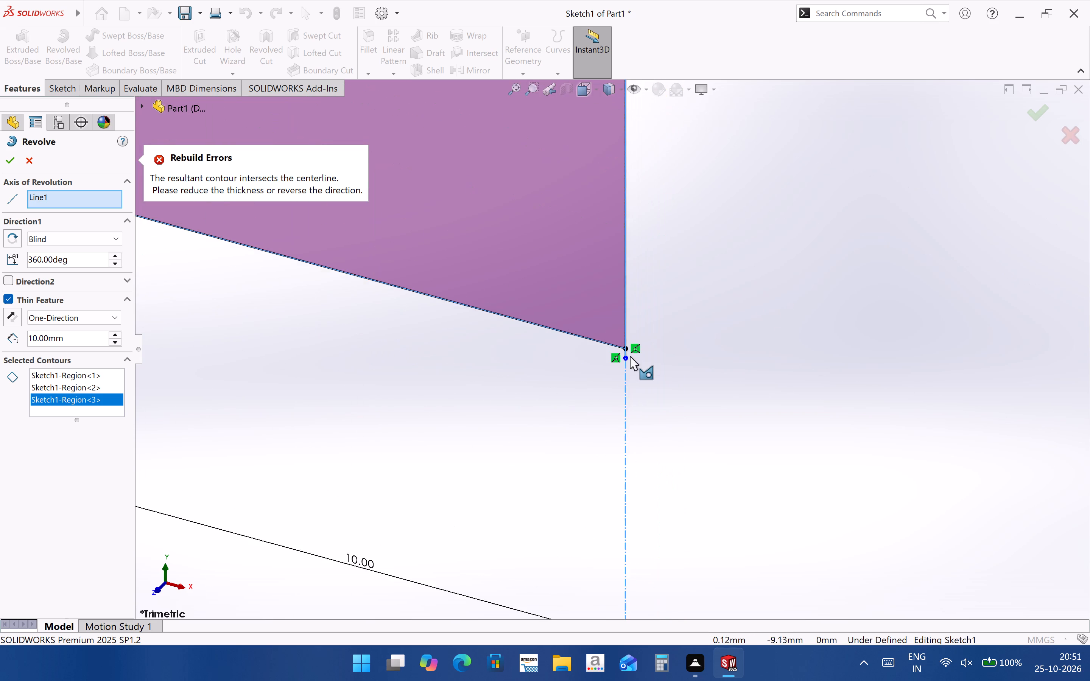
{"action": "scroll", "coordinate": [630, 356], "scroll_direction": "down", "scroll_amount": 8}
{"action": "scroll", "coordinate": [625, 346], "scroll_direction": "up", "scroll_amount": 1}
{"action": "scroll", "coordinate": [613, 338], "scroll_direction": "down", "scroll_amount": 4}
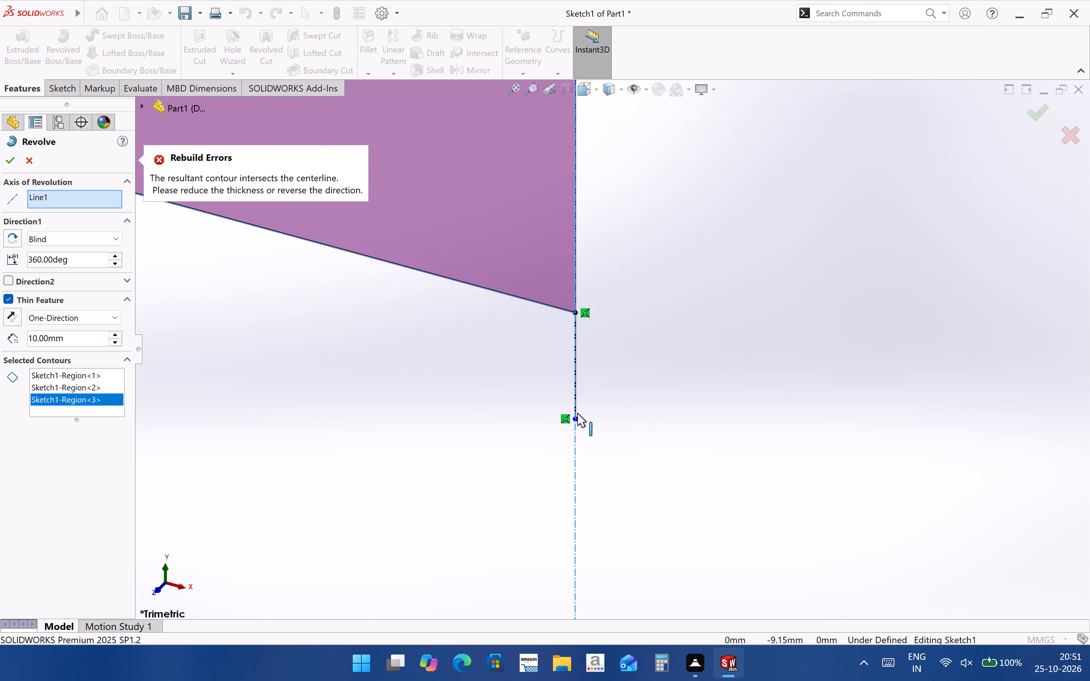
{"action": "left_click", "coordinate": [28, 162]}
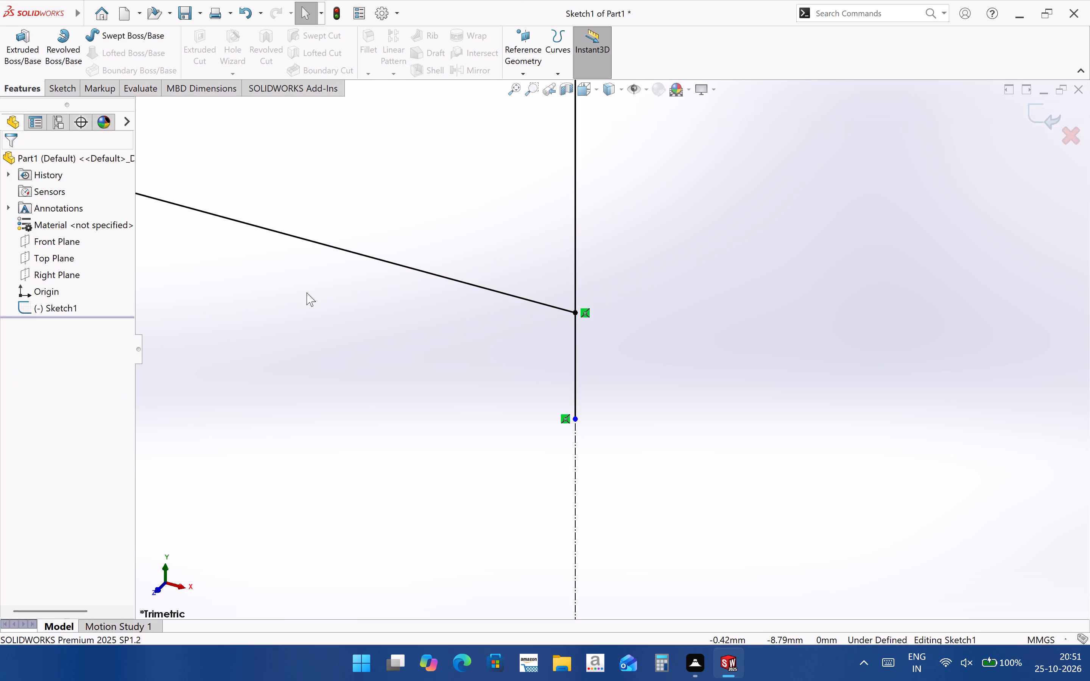
Trim the short overhang of the vertical centerline edge that extends below the profile's bottom corner.
{"action": "scroll", "coordinate": [634, 441], "scroll_direction": "up", "scroll_amount": 4}
{"action": "left_click_drag", "start_coordinate": [59, 77], "coordinate": [62, 83]}
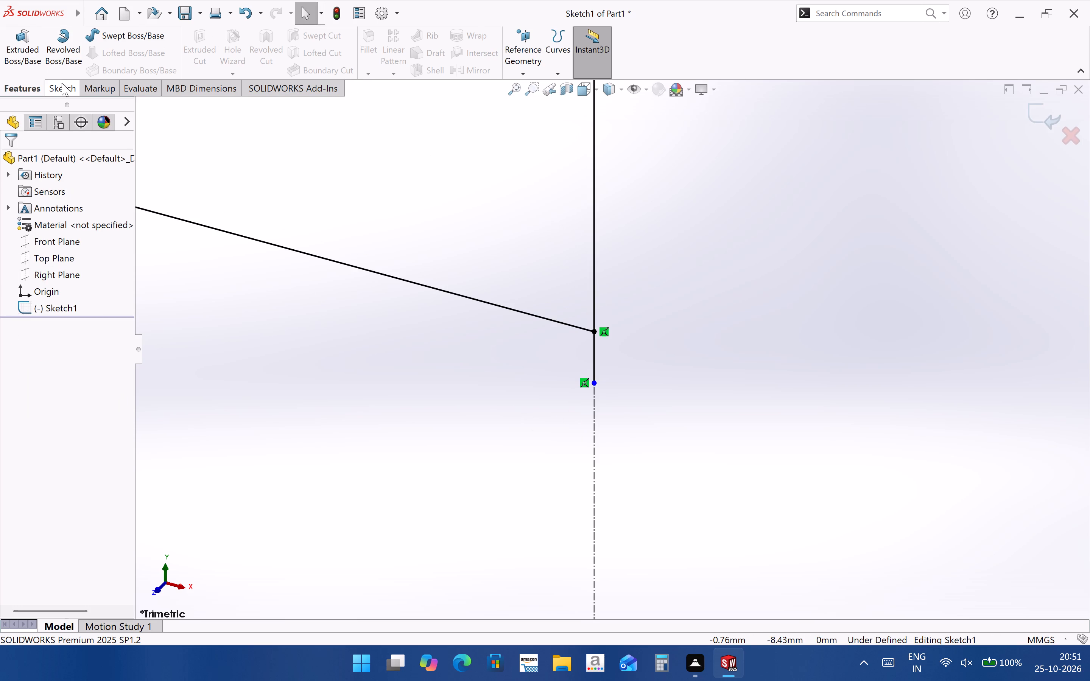
{"action": "left_click", "coordinate": [62, 83]}
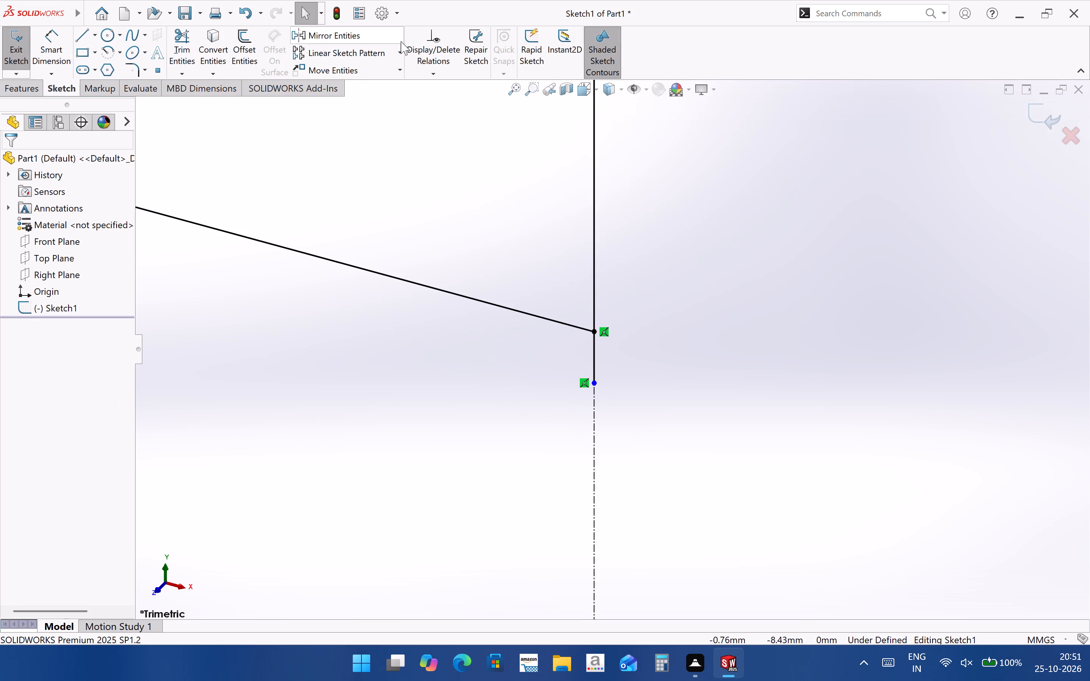
{"action": "left_click", "coordinate": [185, 39]}
{"action": "left_click_drag", "start_coordinate": [628, 340], "coordinate": [579, 352]}
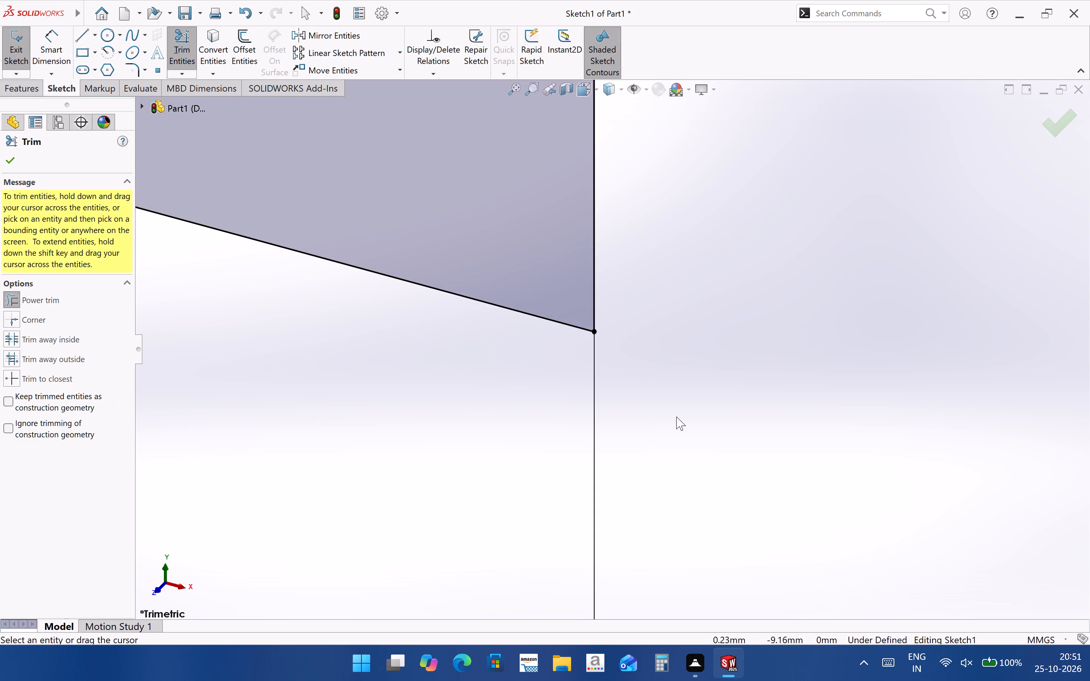
{"action": "scroll", "coordinate": [676, 417], "scroll_direction": "up", "scroll_amount": 20}
{"action": "scroll", "coordinate": [676, 417], "scroll_direction": "up", "scroll_amount": 2}
{"action": "scroll", "coordinate": [627, 296], "scroll_direction": "down", "scroll_amount": 9}
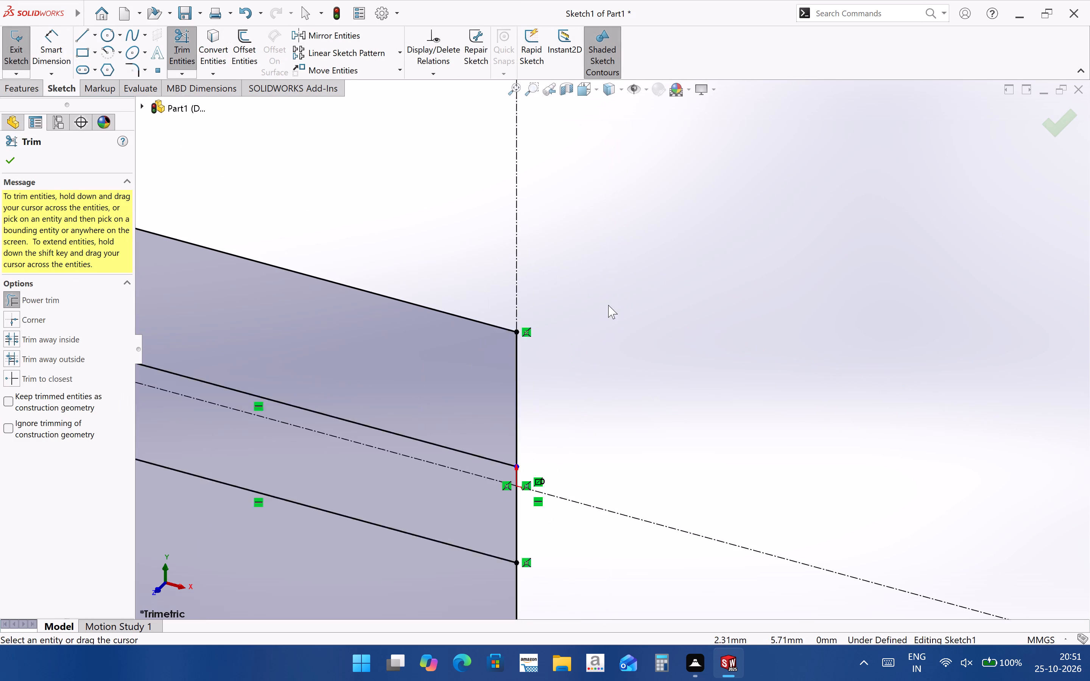
{"action": "scroll", "coordinate": [606, 306], "scroll_direction": "up", "scroll_amount": 4}
{"action": "scroll", "coordinate": [621, 344], "scroll_direction": "up", "scroll_amount": 4}
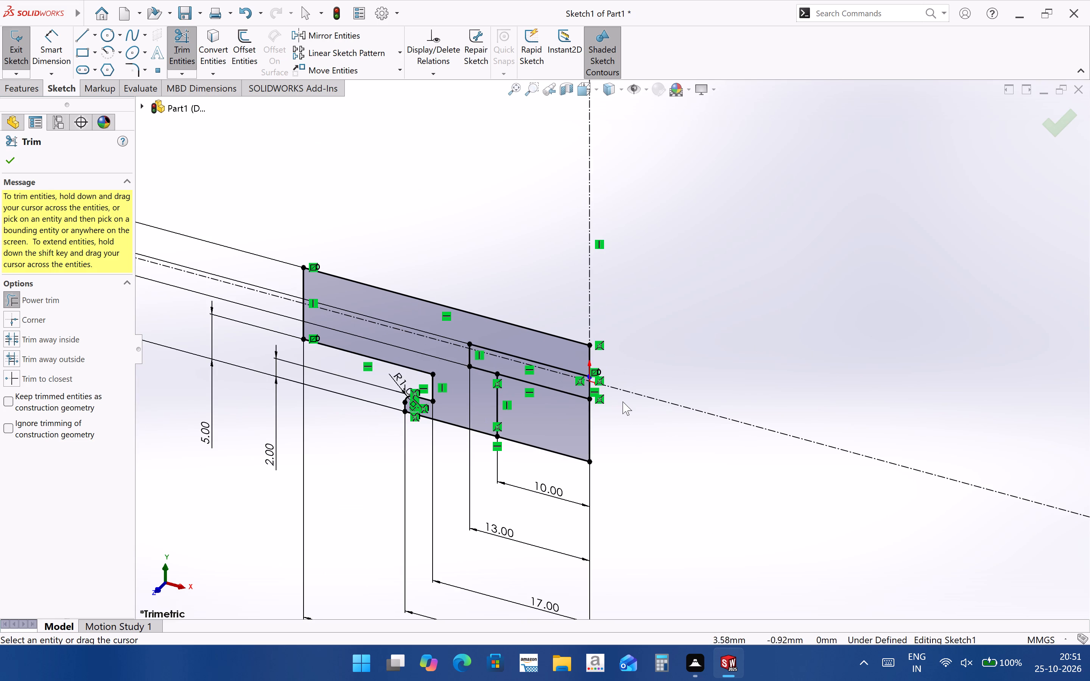
{"action": "left_click", "coordinate": [17, 157]}
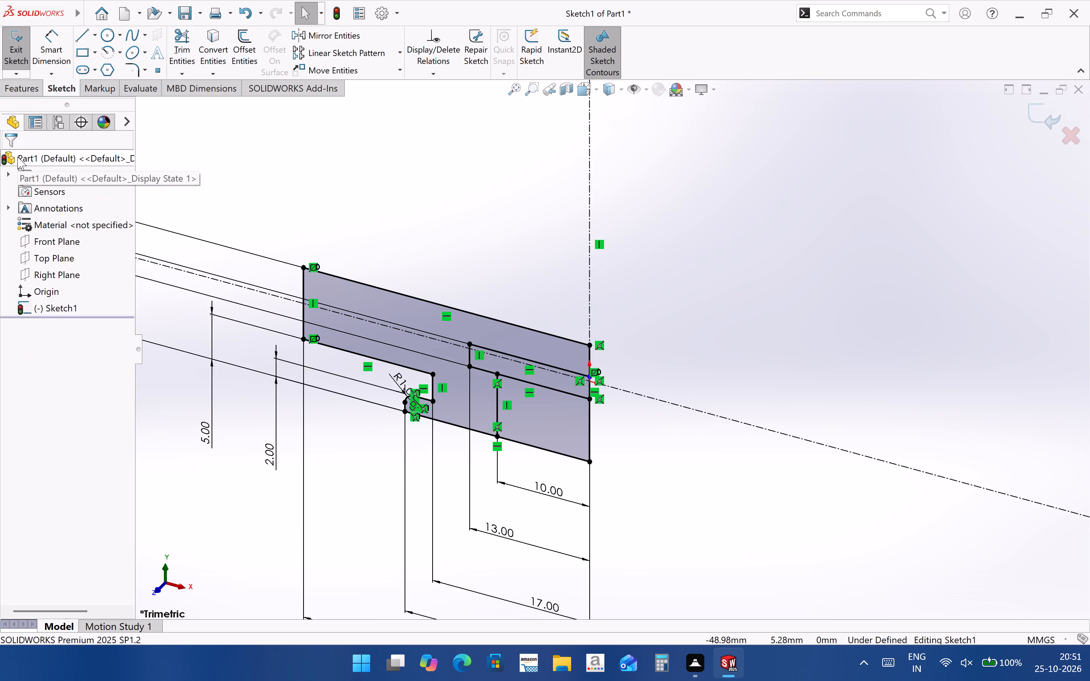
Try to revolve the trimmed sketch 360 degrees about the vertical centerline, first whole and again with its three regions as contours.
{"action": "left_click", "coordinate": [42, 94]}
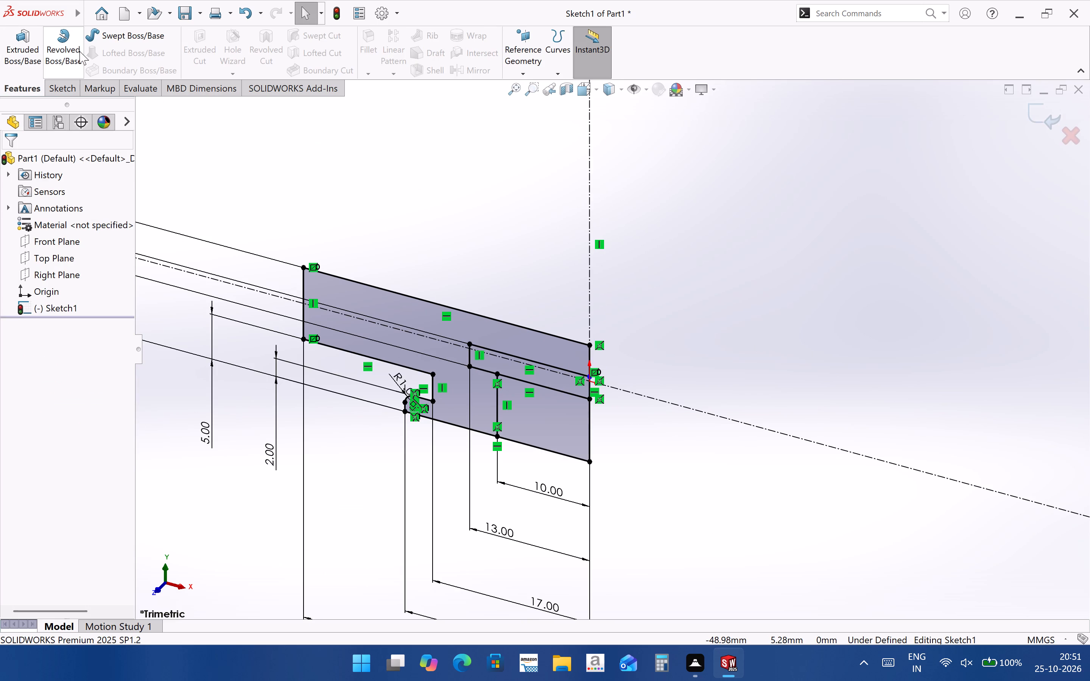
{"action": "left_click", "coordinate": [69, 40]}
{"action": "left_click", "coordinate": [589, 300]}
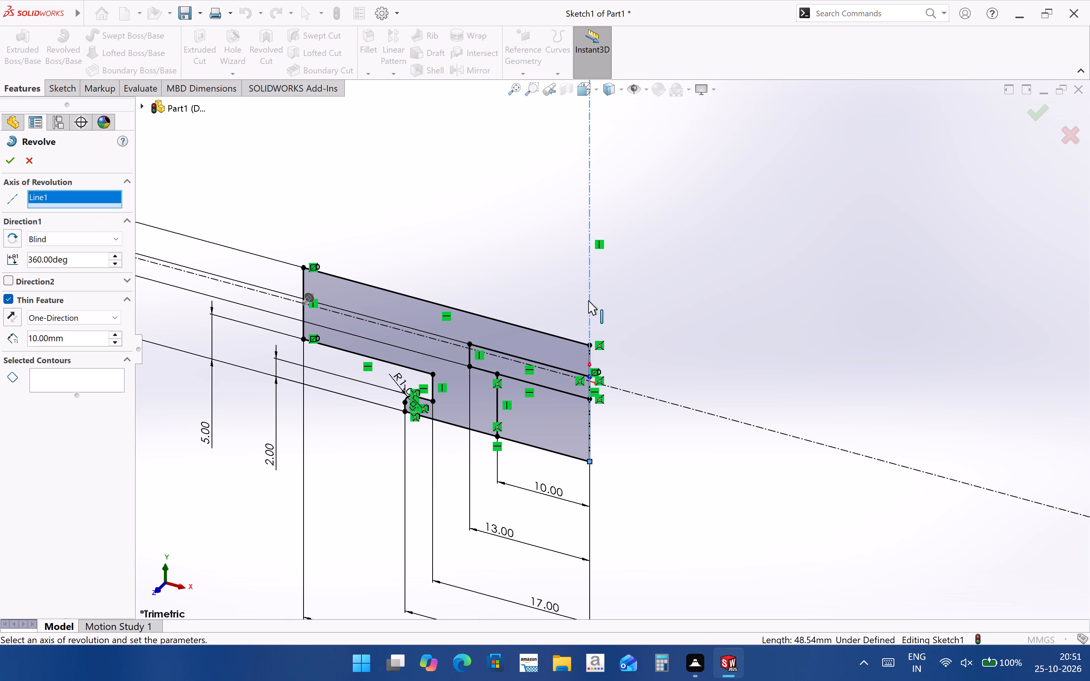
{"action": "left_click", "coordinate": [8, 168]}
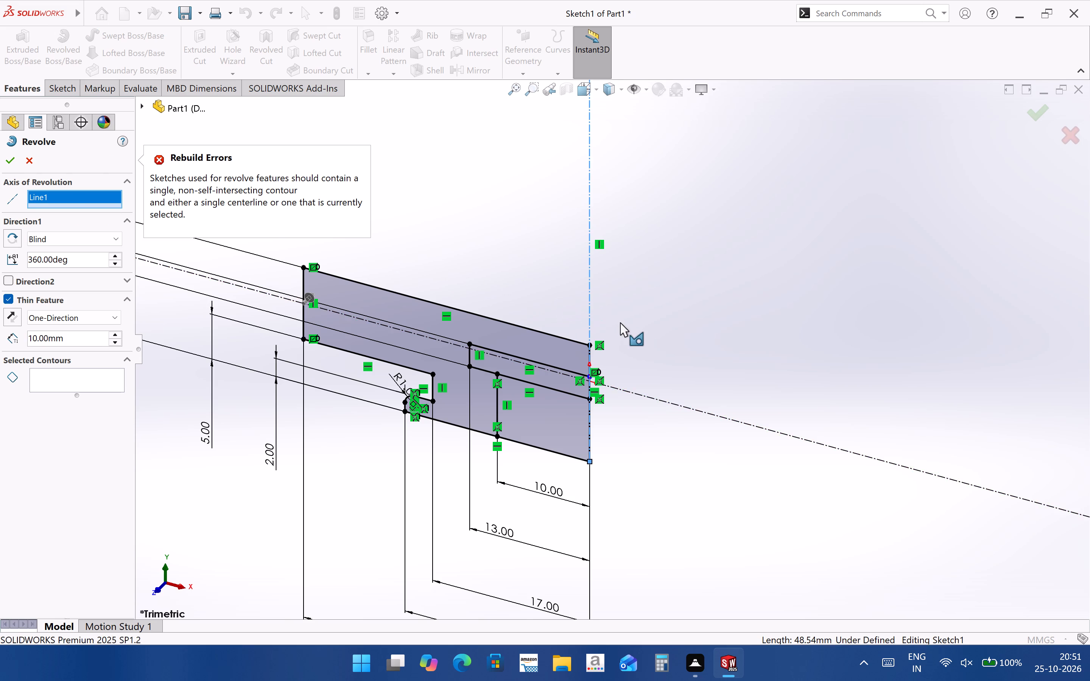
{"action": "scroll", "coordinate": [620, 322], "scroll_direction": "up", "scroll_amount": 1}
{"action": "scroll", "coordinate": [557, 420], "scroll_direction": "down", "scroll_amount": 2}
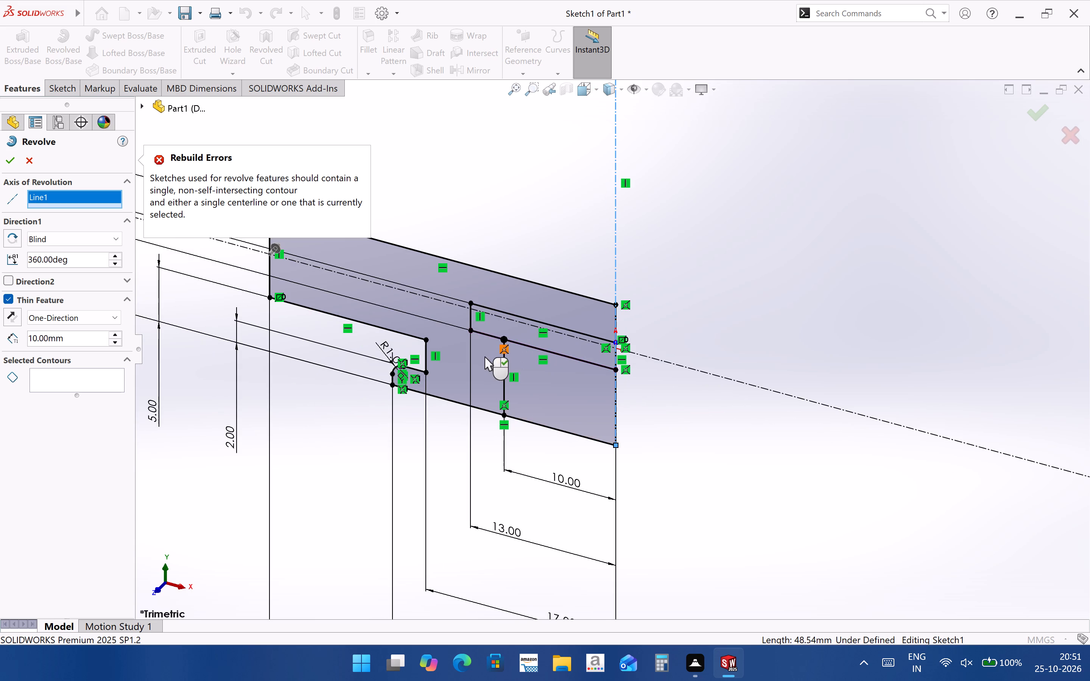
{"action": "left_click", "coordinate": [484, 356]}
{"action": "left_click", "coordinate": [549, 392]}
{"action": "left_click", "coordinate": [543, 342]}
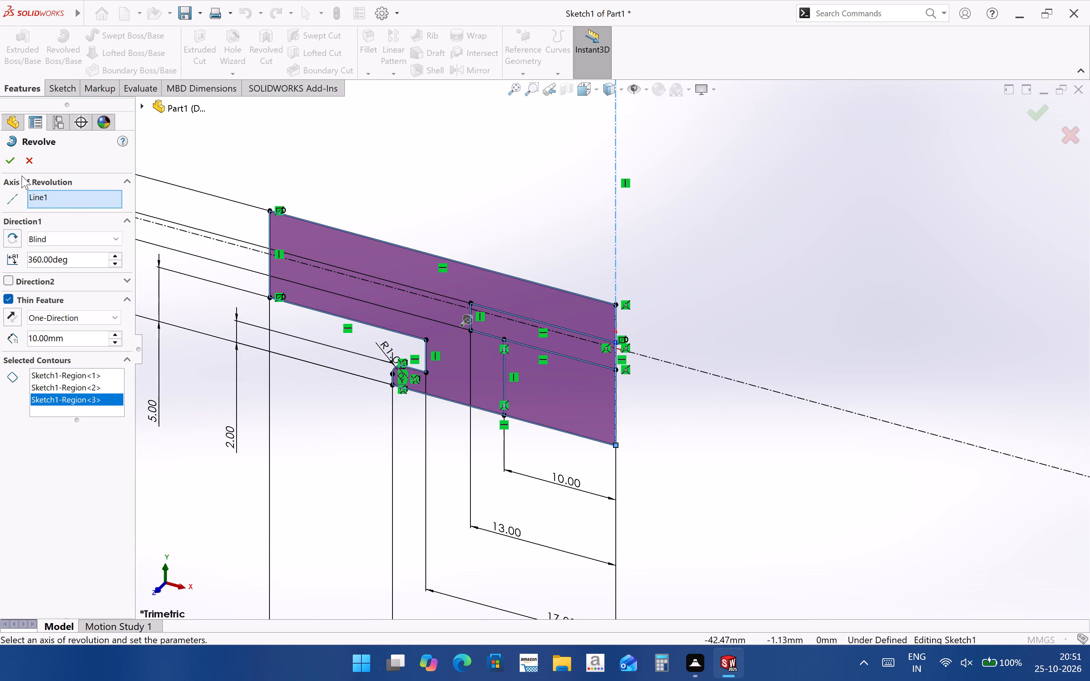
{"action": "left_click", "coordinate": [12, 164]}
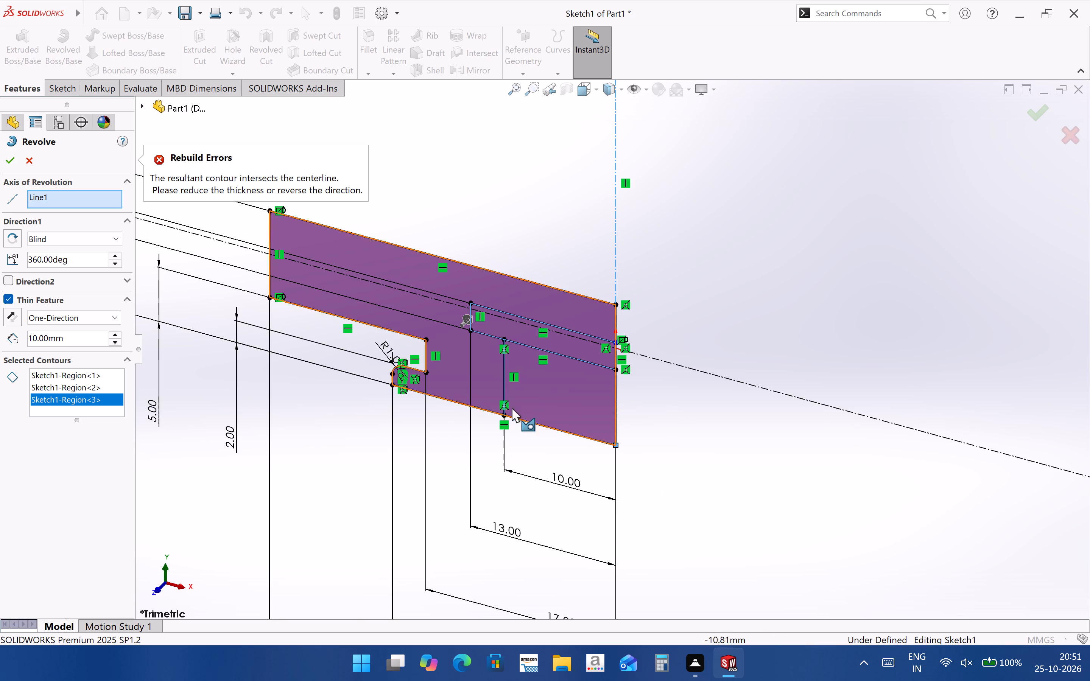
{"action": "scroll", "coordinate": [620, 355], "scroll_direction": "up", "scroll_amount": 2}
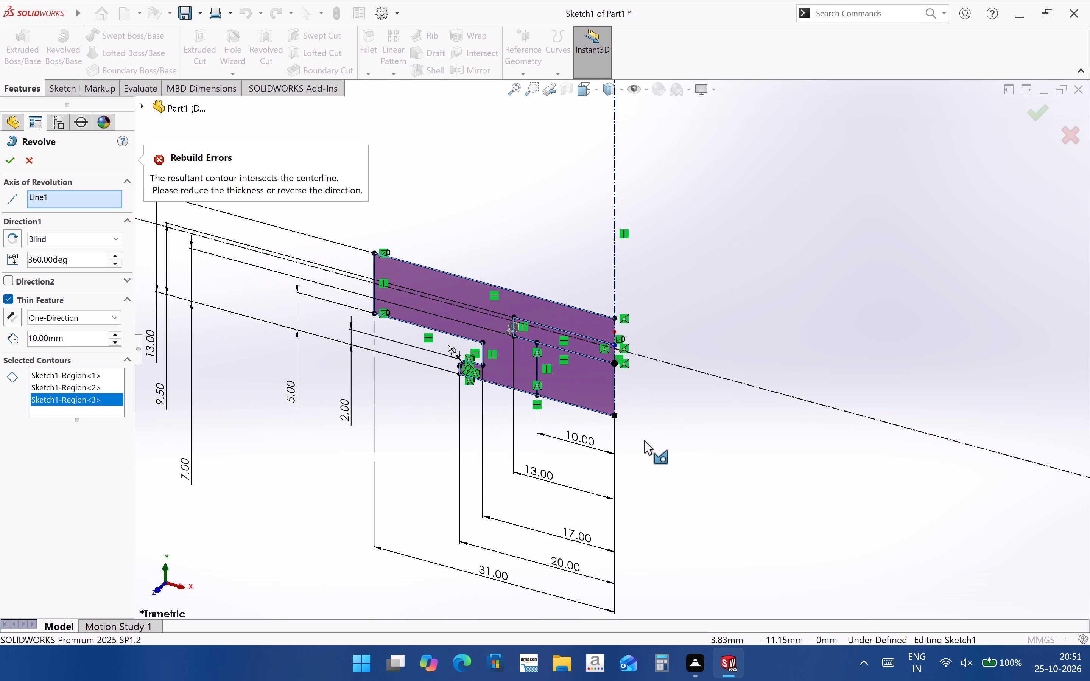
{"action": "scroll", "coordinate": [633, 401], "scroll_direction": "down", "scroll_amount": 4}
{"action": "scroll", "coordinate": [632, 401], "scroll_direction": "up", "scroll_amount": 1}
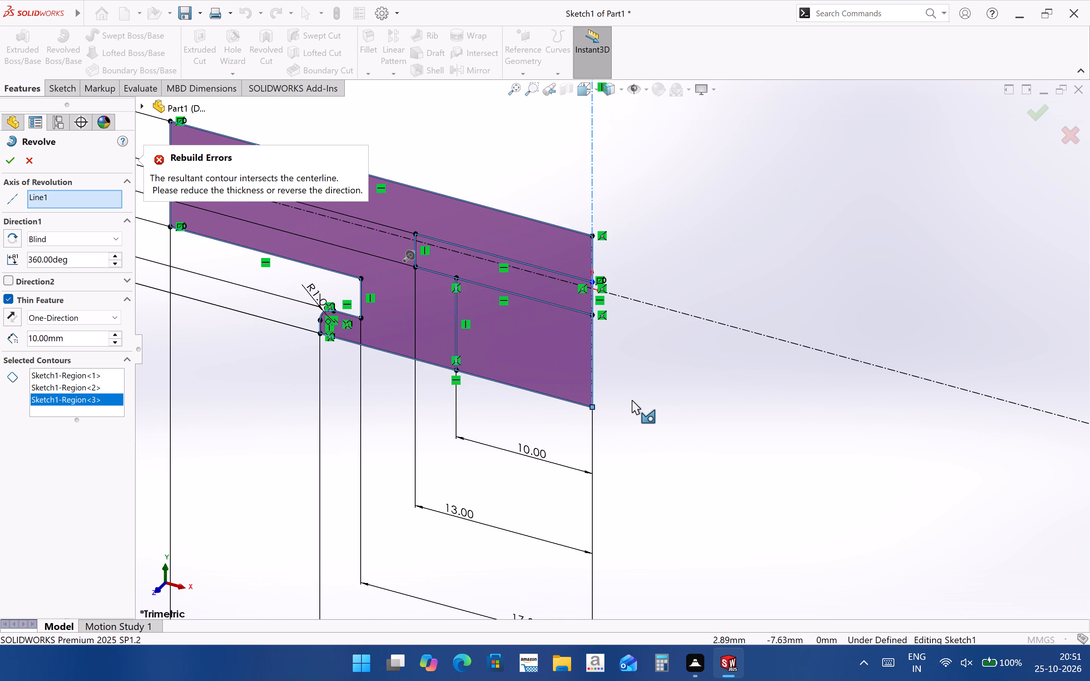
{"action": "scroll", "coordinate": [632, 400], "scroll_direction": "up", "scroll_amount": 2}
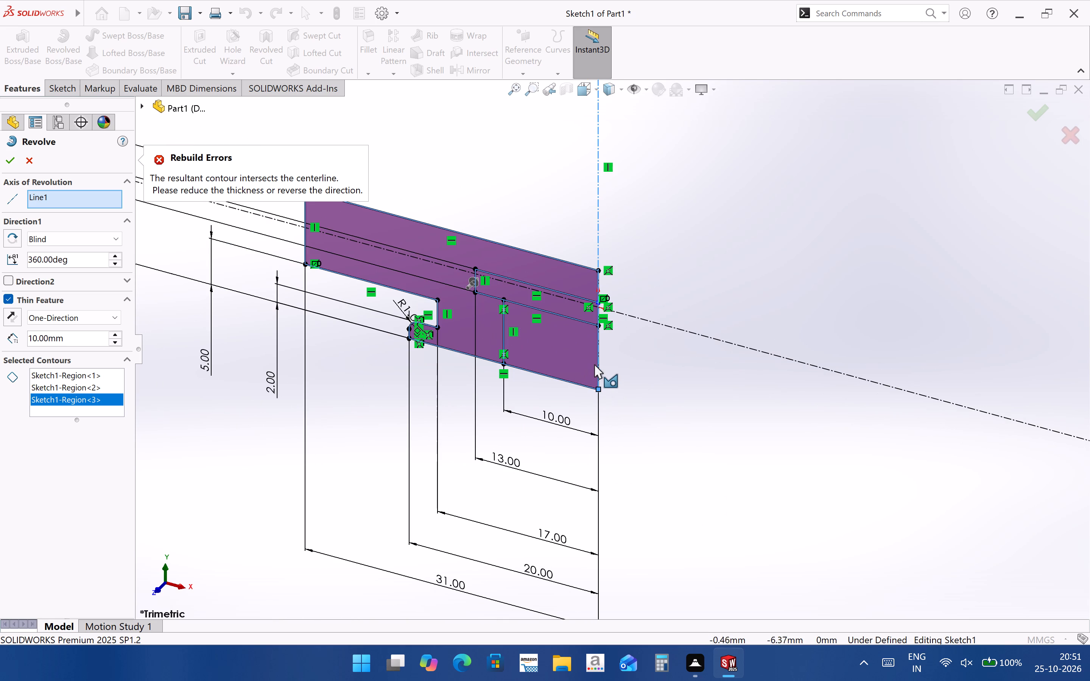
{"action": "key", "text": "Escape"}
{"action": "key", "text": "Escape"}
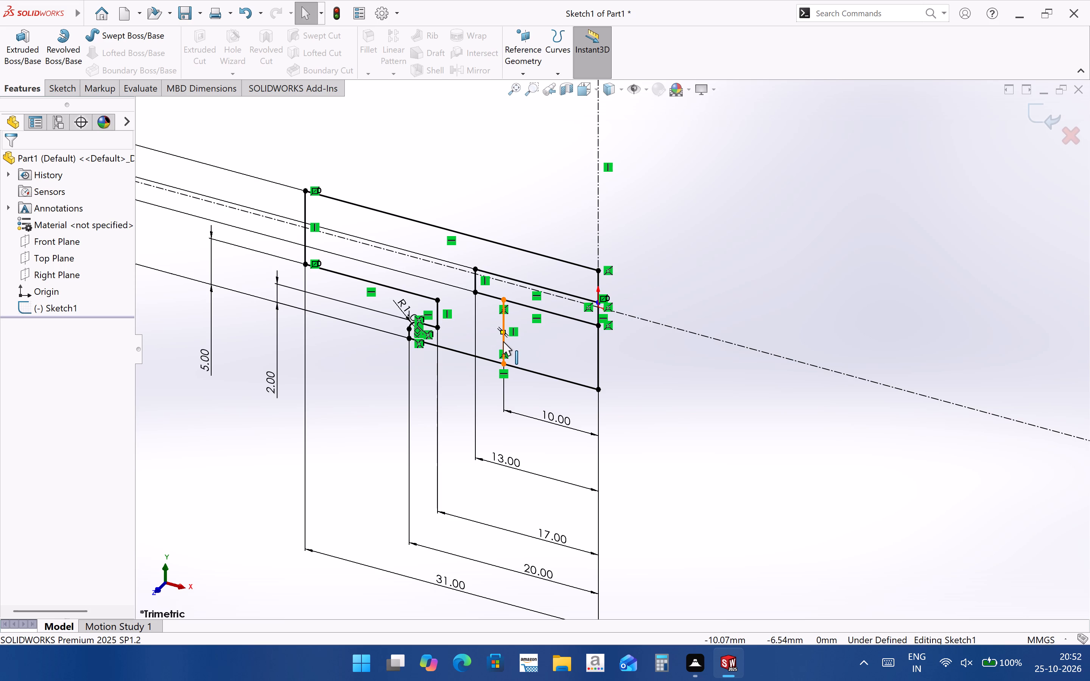
Delete the inner stepped bore's lines from the sketch: the two vertical edges and the two horizontal edges, with their associated dimensions.
{"action": "left_click", "coordinate": [503, 341]}
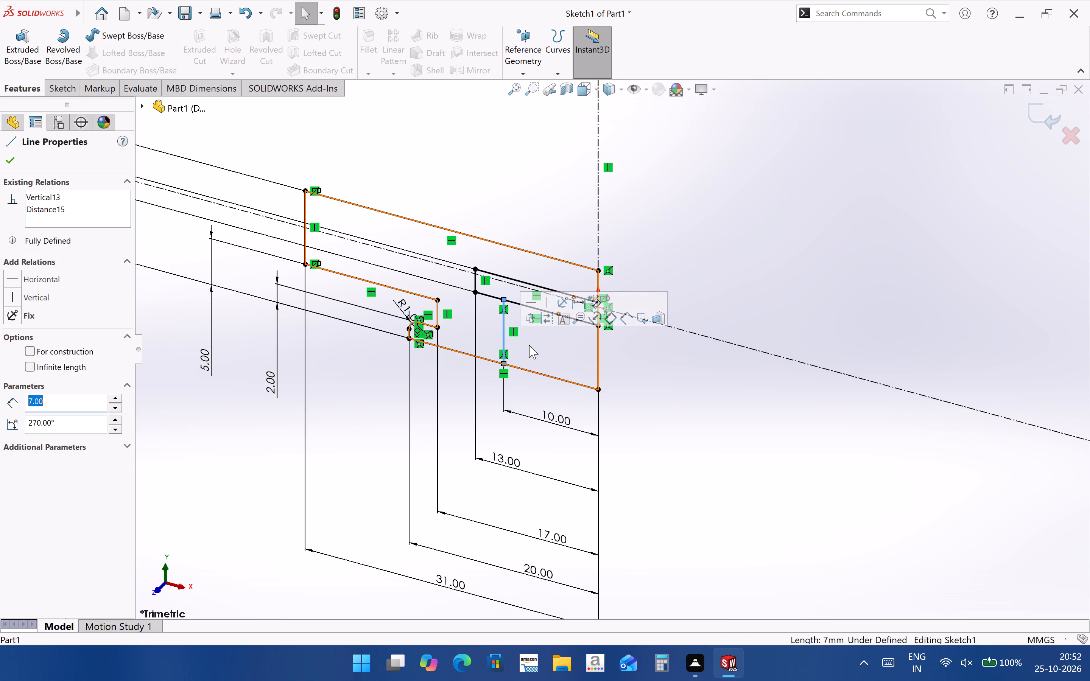
{"action": "key", "text": "Delete"}
{"action": "left_click", "coordinate": [478, 334]}
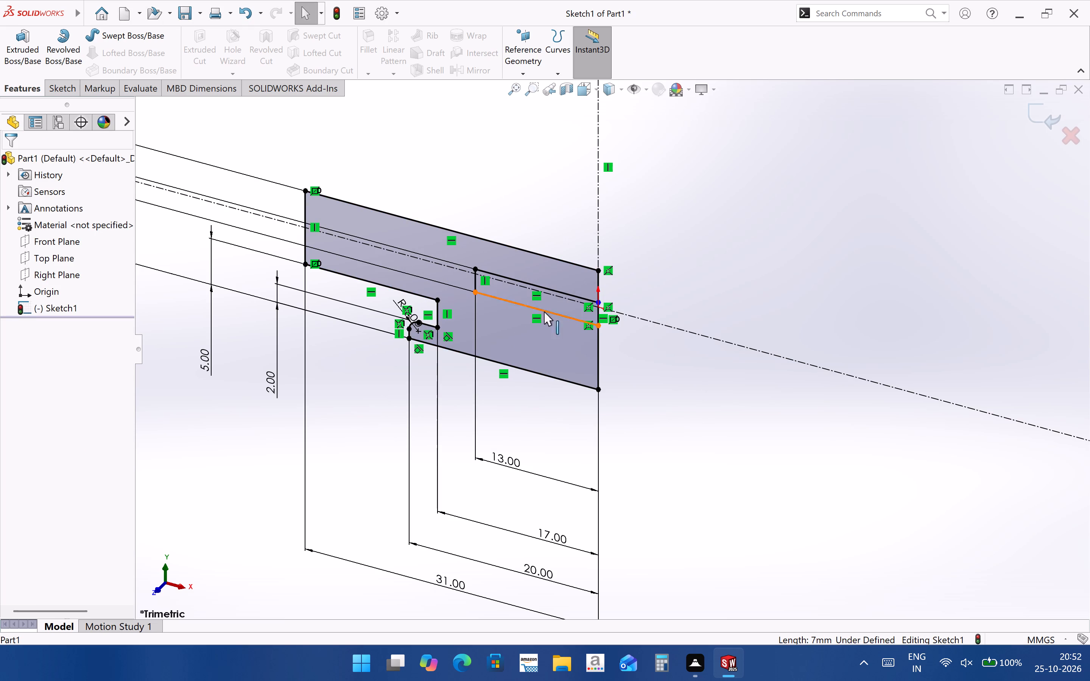
{"action": "left_click", "coordinate": [548, 312]}
{"action": "key", "text": "Delete"}
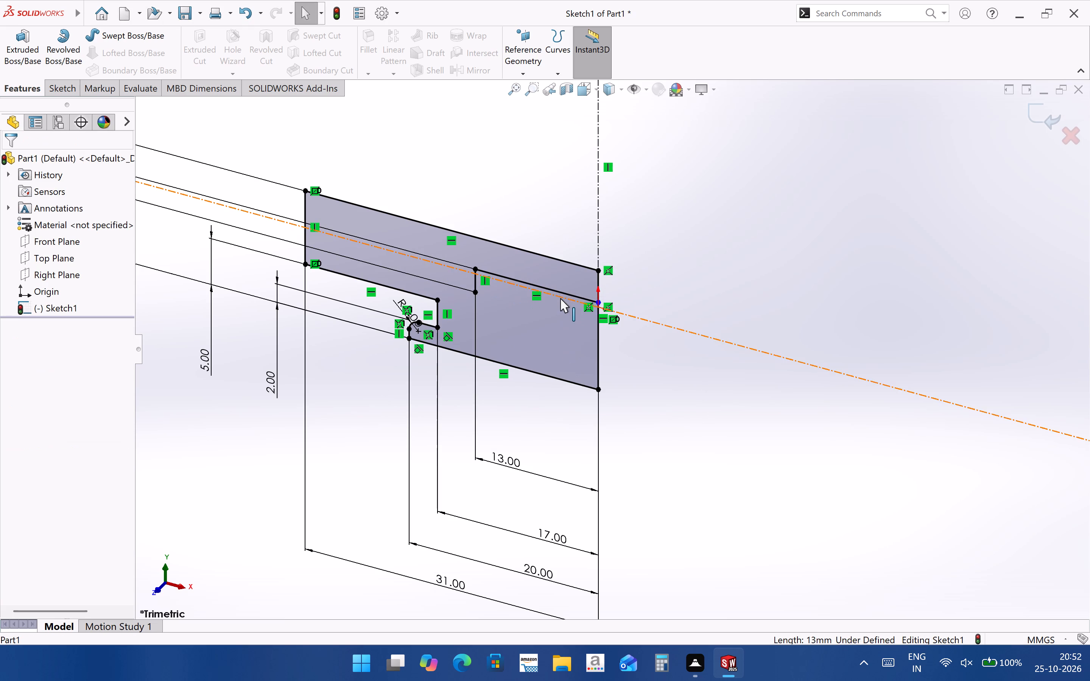
{"action": "left_click", "coordinate": [560, 291]}
{"action": "key", "text": "Delete"}
{"action": "left_click", "coordinate": [471, 325]}
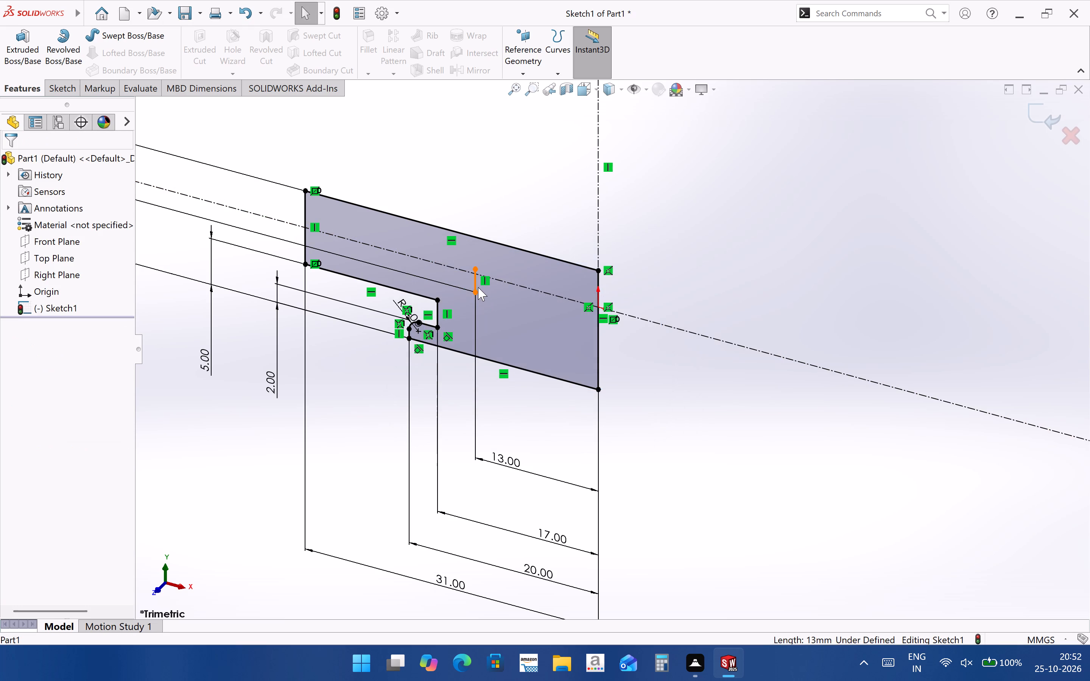
{"action": "left_click", "coordinate": [474, 287]}
{"action": "key", "text": "Delete"}
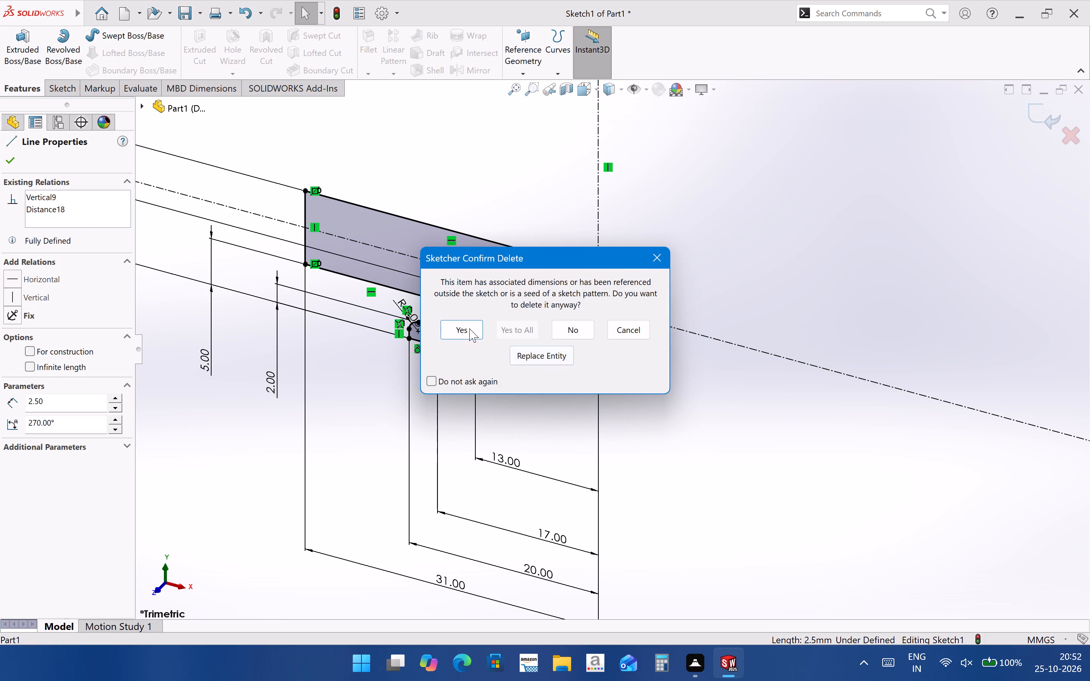
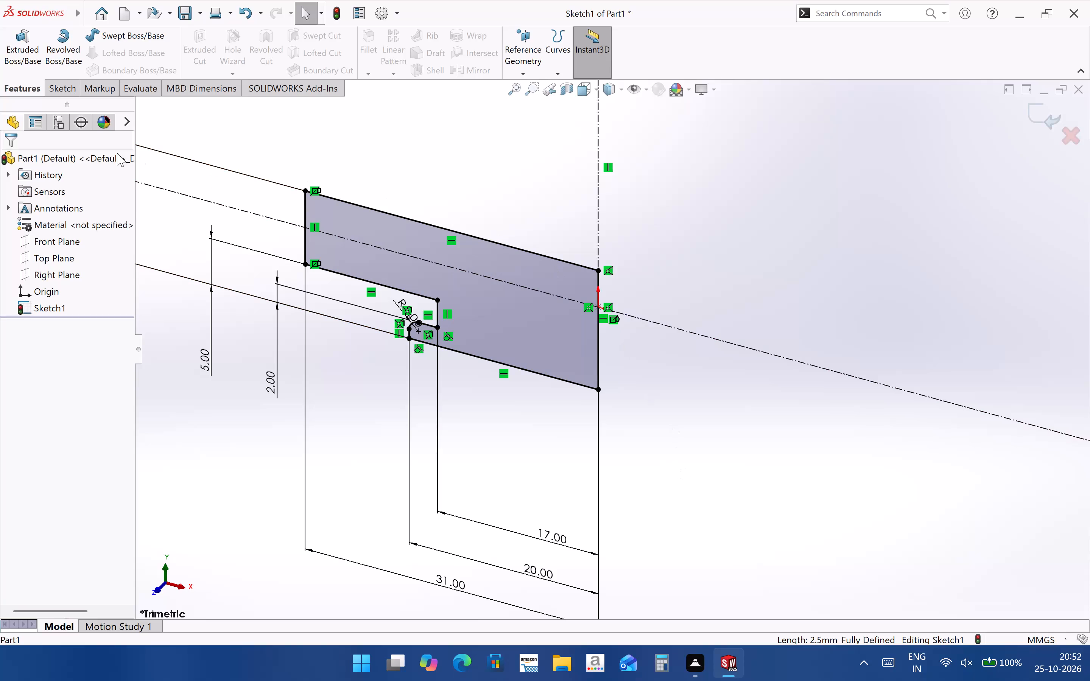
Revolve the simplified stepped half-profile 360 degrees in one direction about the vertical centerline as a solid boss.
{"action": "left_click", "coordinate": [53, 47]}
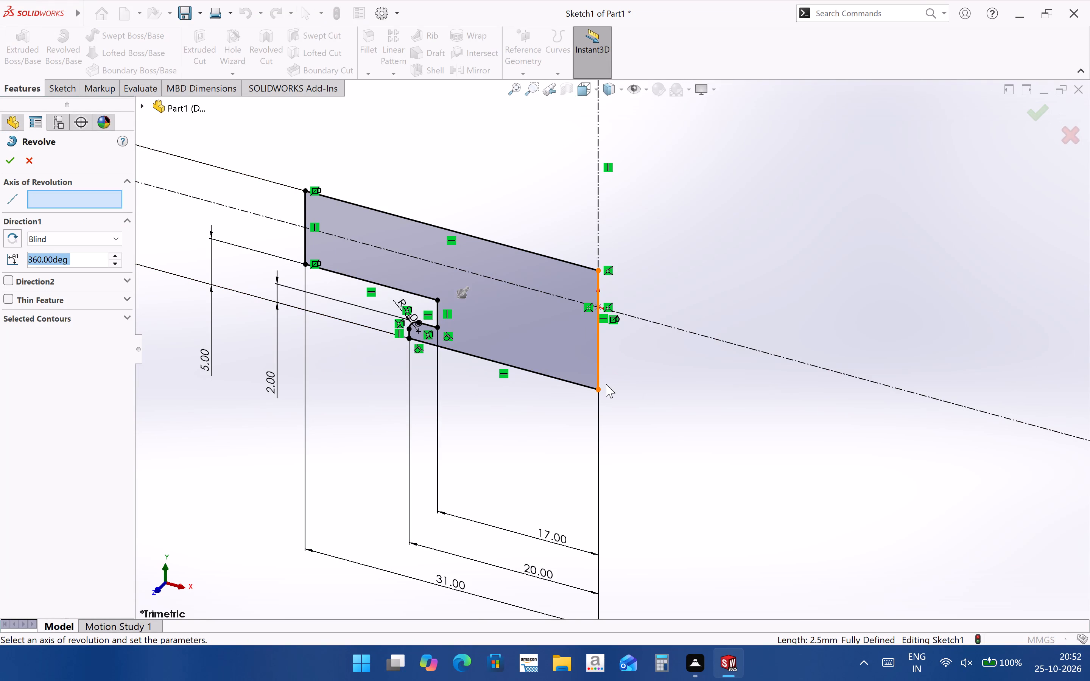
{"action": "left_click", "coordinate": [597, 434]}
{"action": "left_click", "coordinate": [598, 236]}
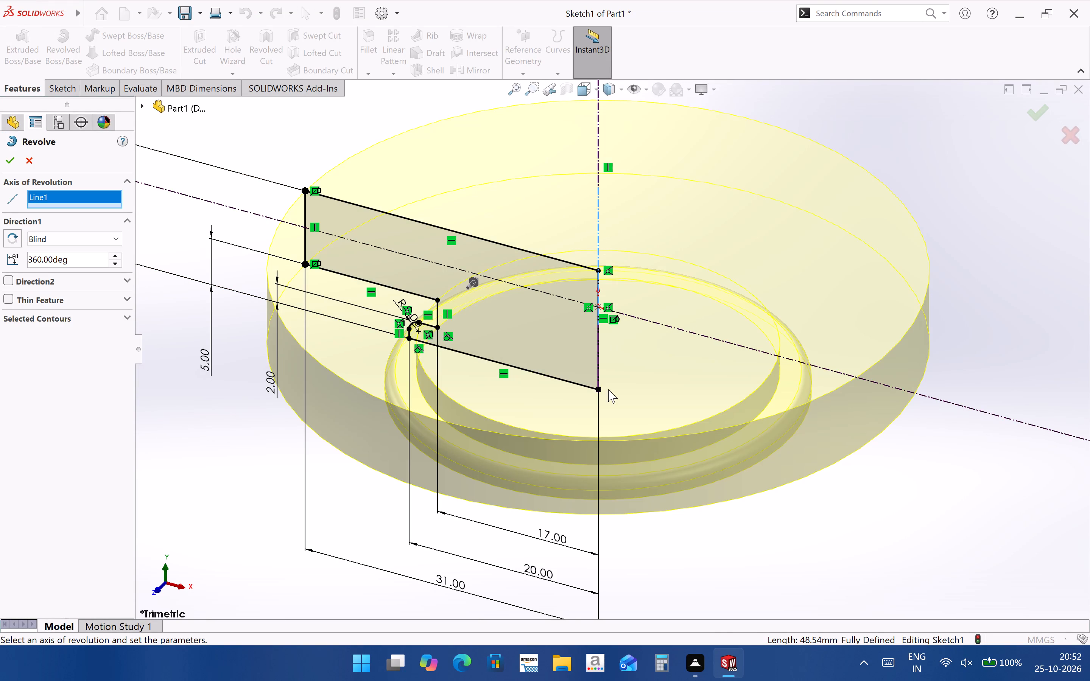
{"action": "scroll", "coordinate": [546, 442], "scroll_direction": "up", "scroll_amount": 2}
{"action": "middle_click_drag", "start_coordinate": [546, 443], "coordinate": [598, 221]}
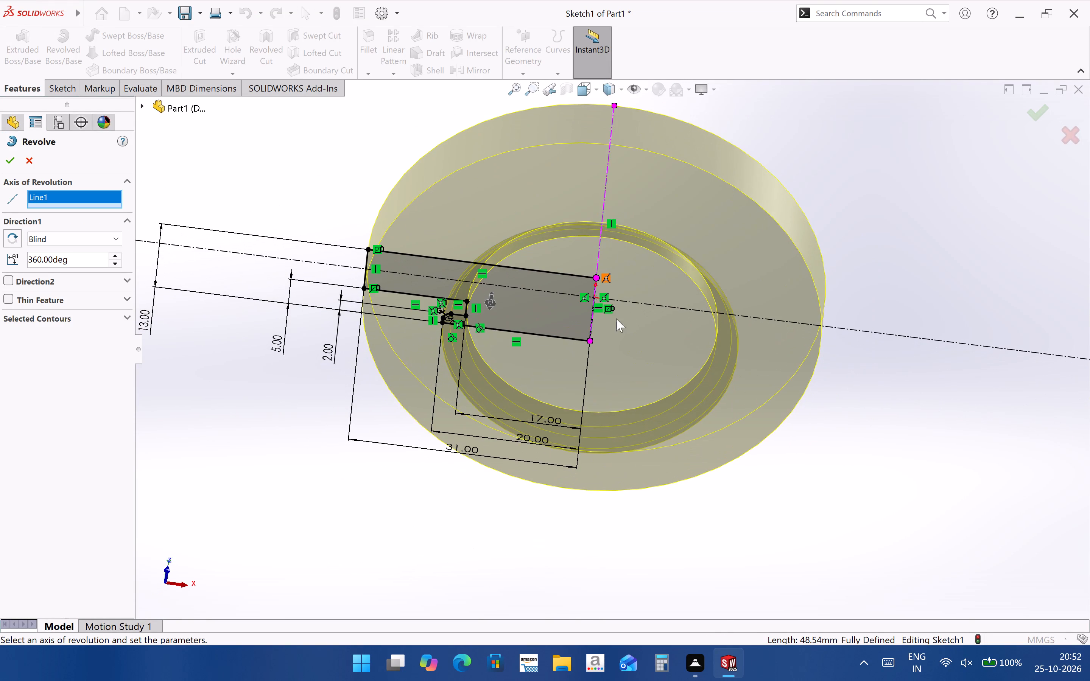
{"action": "middle_click_drag", "start_coordinate": [626, 408], "coordinate": [620, 637]}
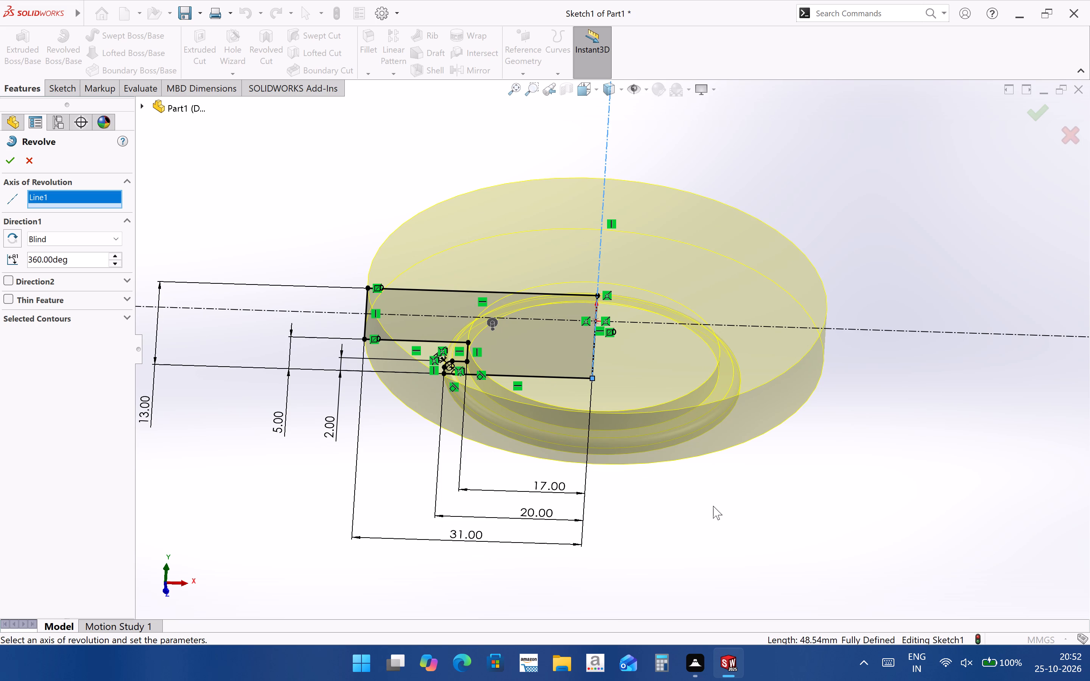
{"action": "left_click", "coordinate": [1031, 112]}
{"action": "left_click", "coordinate": [843, 488]}
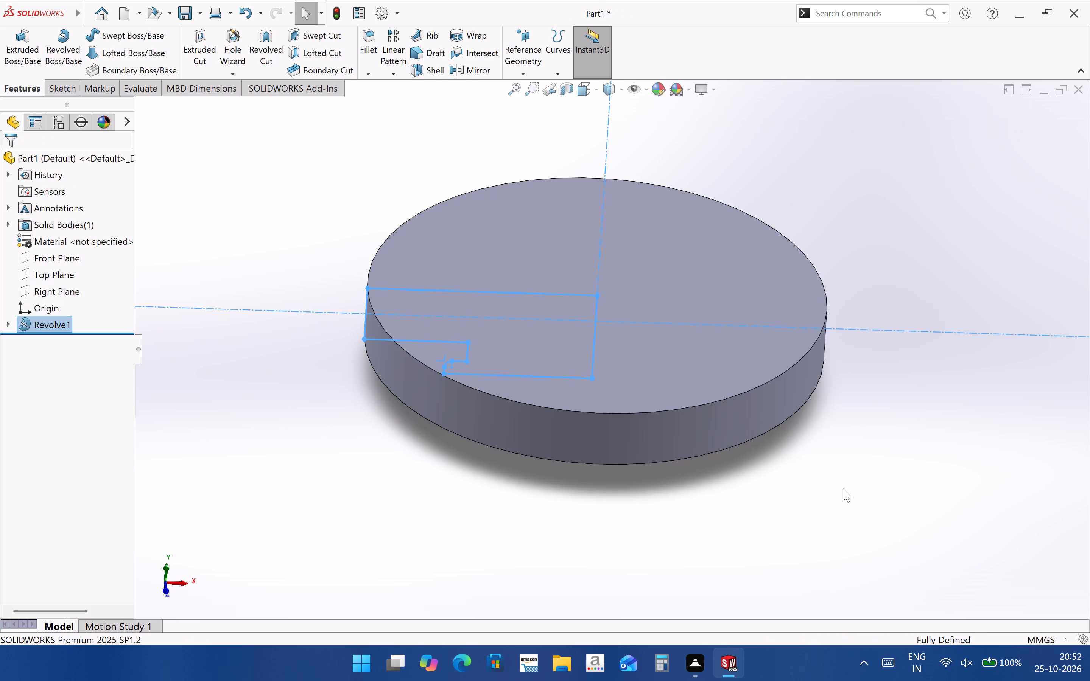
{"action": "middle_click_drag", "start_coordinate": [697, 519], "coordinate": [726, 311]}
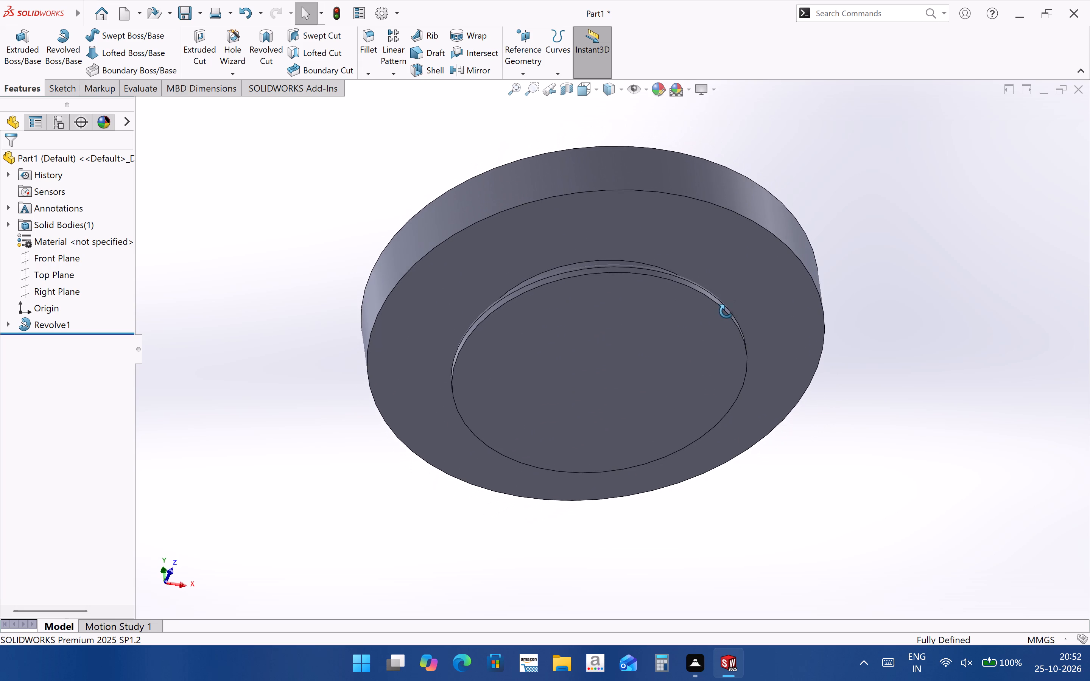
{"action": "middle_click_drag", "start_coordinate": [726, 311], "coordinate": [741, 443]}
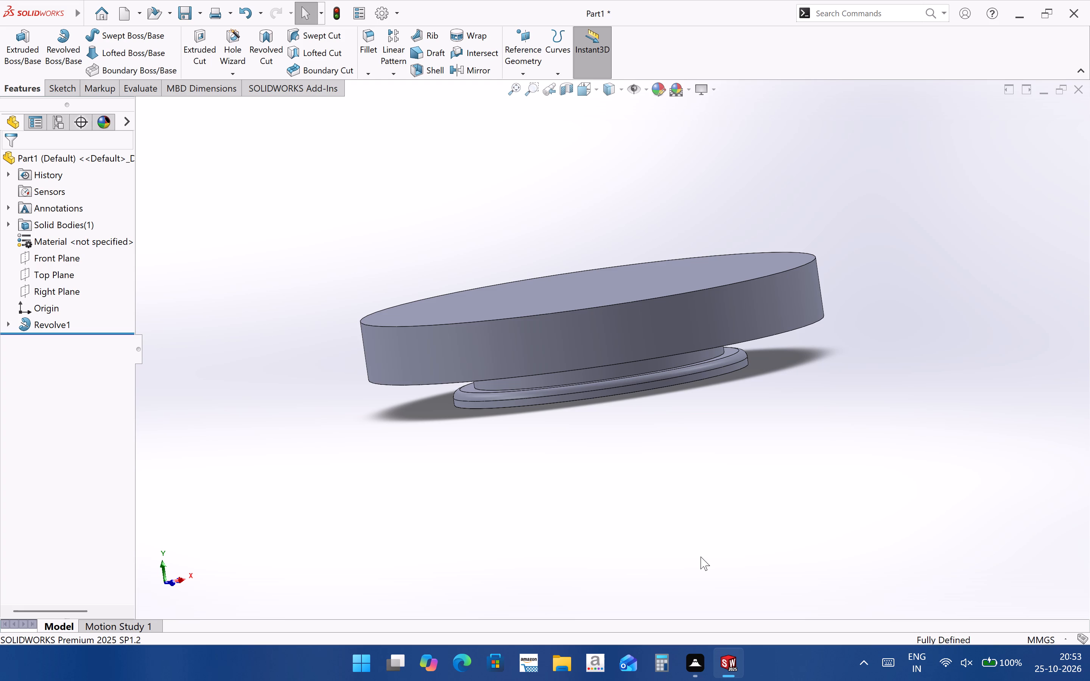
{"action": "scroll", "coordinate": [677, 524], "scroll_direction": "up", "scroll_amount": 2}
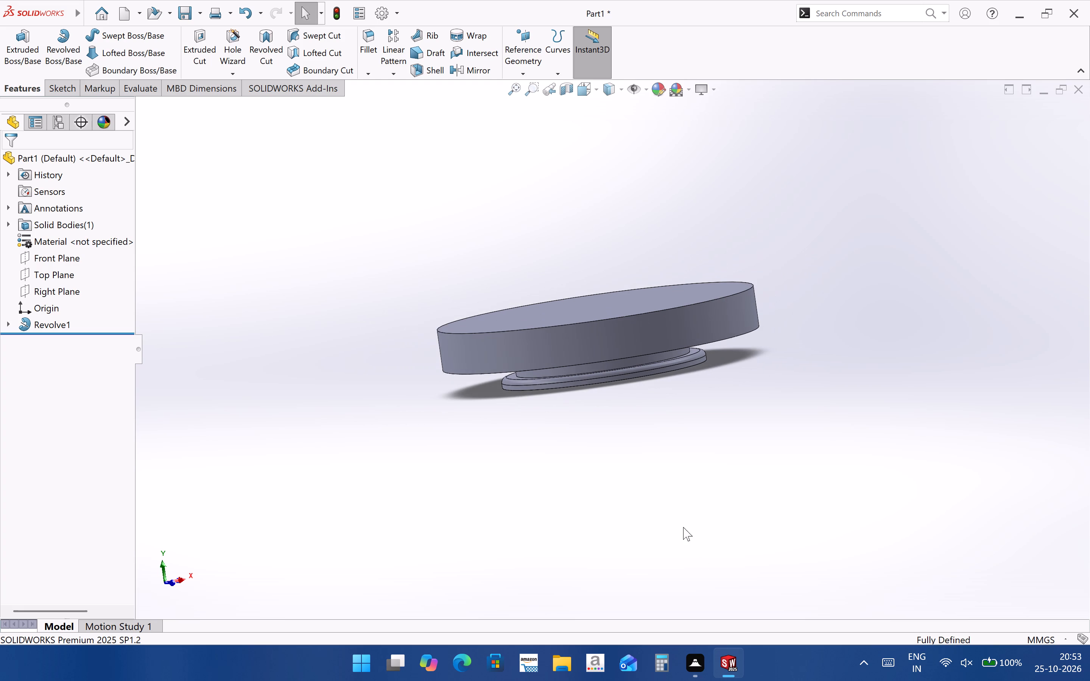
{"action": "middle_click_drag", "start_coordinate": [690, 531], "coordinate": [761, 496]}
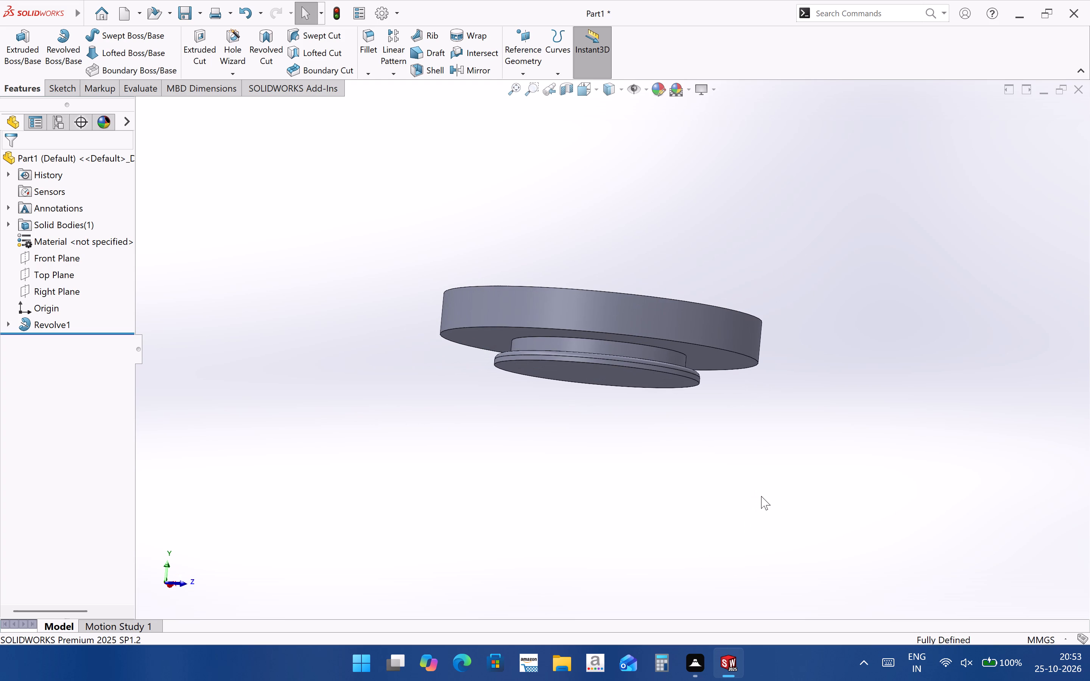
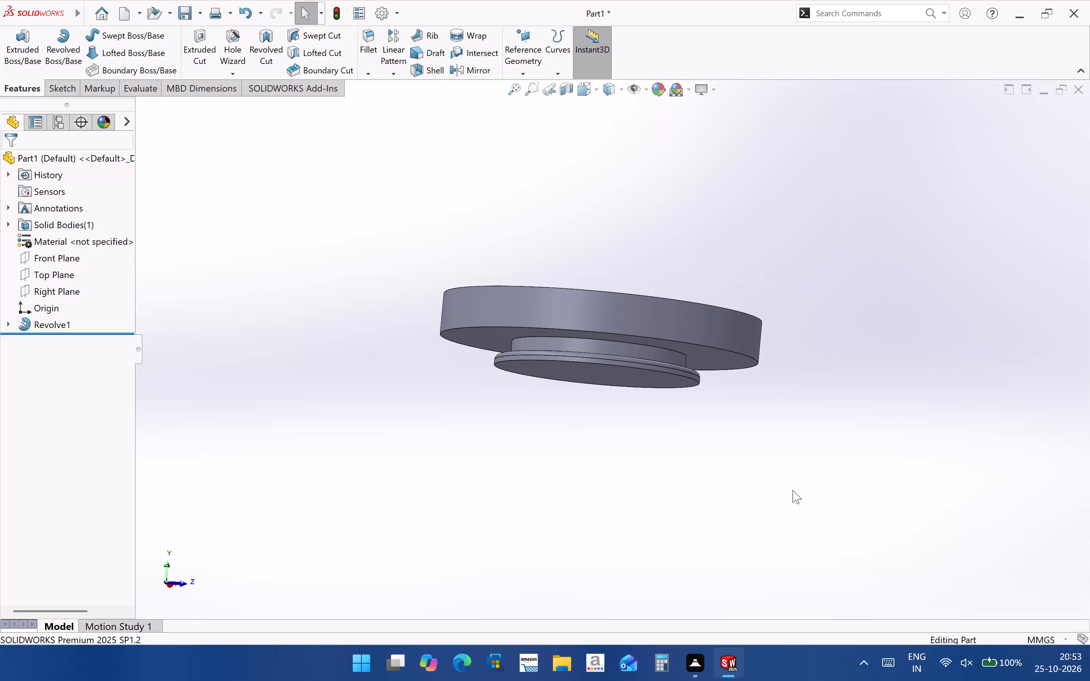
Examine the revolved flanged disc from its underside, rim and flat upper side.
{"action": "scroll", "coordinate": [801, 311], "scroll_direction": "up", "scroll_amount": 2}
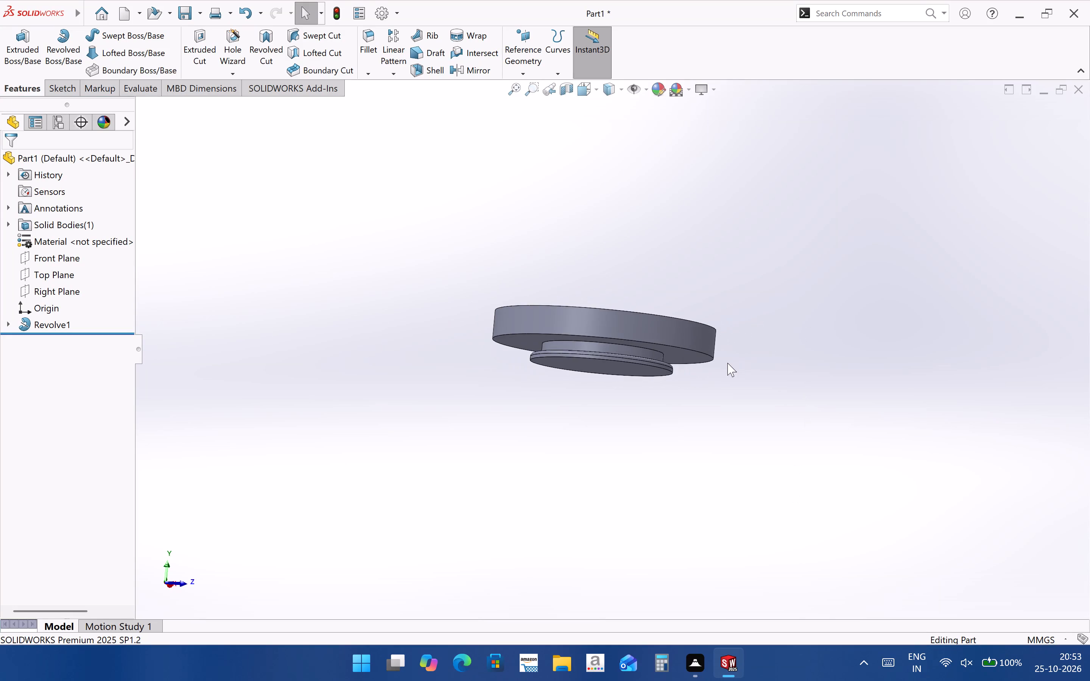
{"action": "middle_click_drag", "start_coordinate": [727, 362], "coordinate": [749, 452]}
{"action": "scroll", "coordinate": [608, 319], "scroll_direction": "down", "scroll_amount": 2}
{"action": "middle_click_drag", "start_coordinate": [591, 420], "coordinate": [654, 340]}
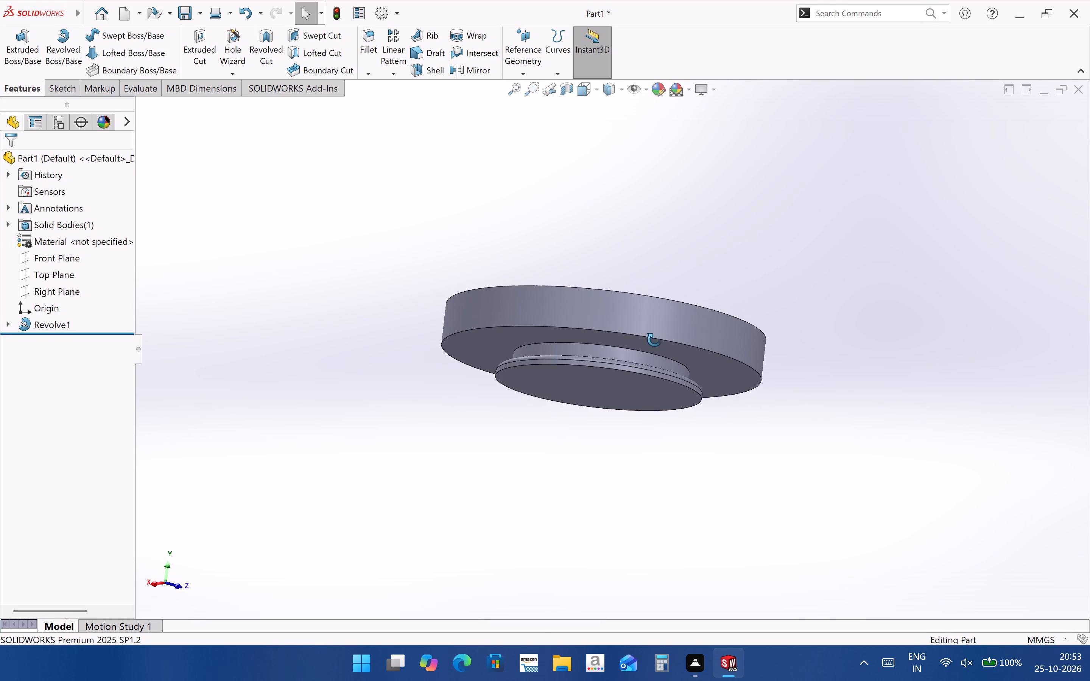
{"action": "middle_click_drag", "start_coordinate": [654, 340], "coordinate": [659, 361]}
{"action": "scroll", "coordinate": [630, 405], "scroll_direction": "down", "scroll_amount": 2}
{"action": "middle_click_drag", "start_coordinate": [618, 406], "coordinate": [602, 437]}
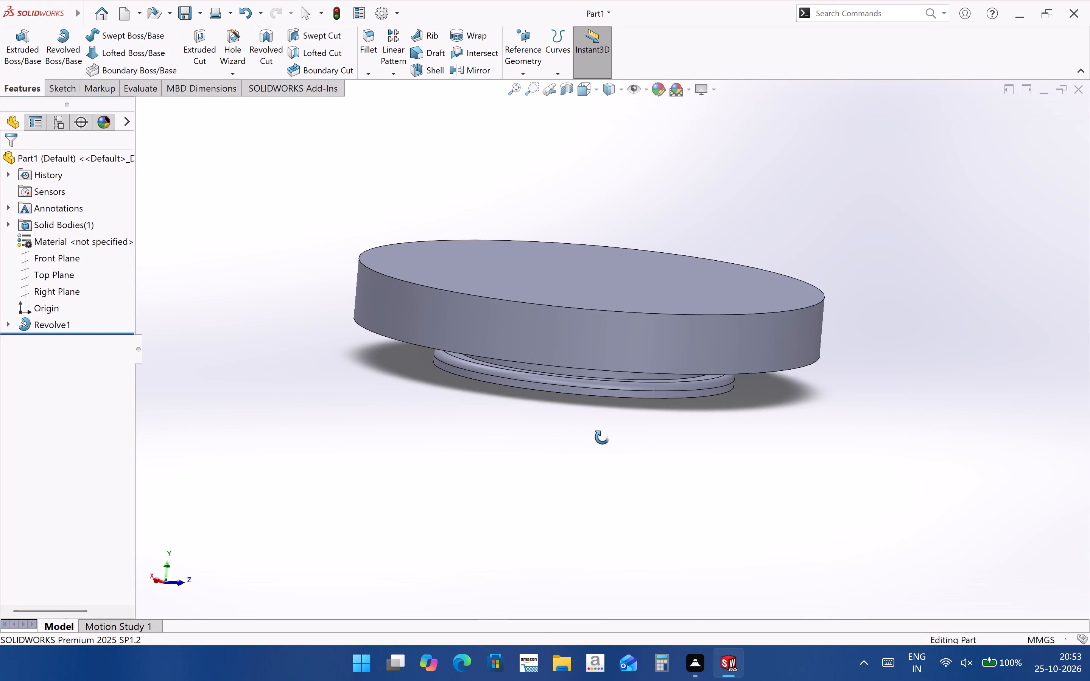
{"action": "middle_click_drag", "start_coordinate": [602, 437], "coordinate": [614, 460]}
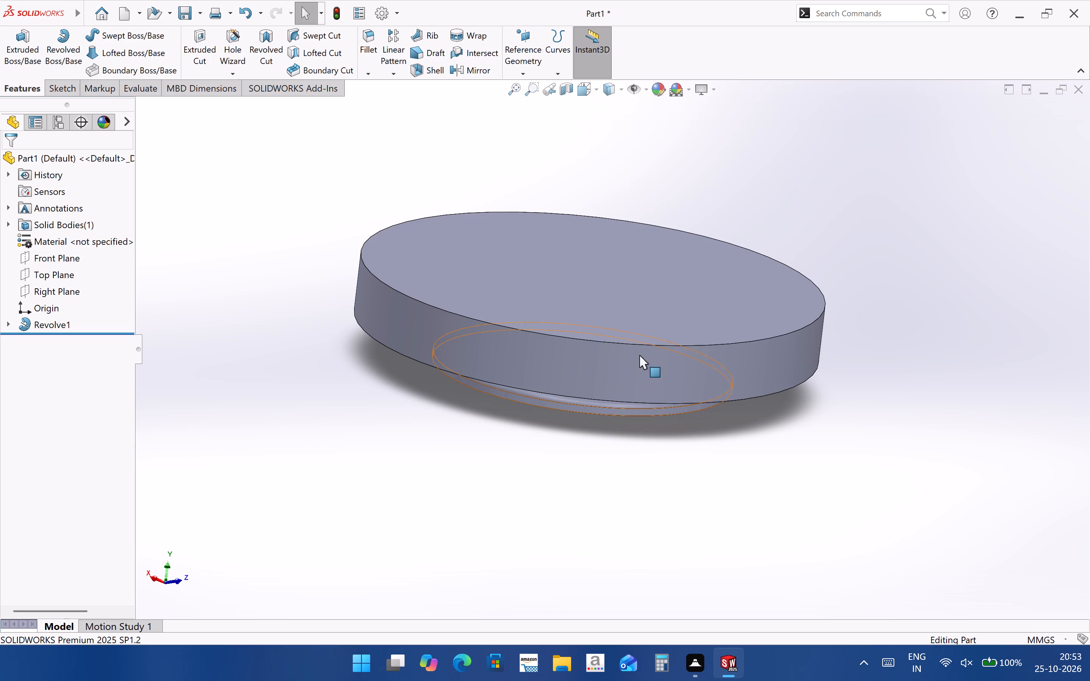
Open a new sketch on the flat top face of the large disc, viewed face-on.
{"action": "left_click", "coordinate": [632, 330]}
{"action": "left_click", "coordinate": [945, 420]}
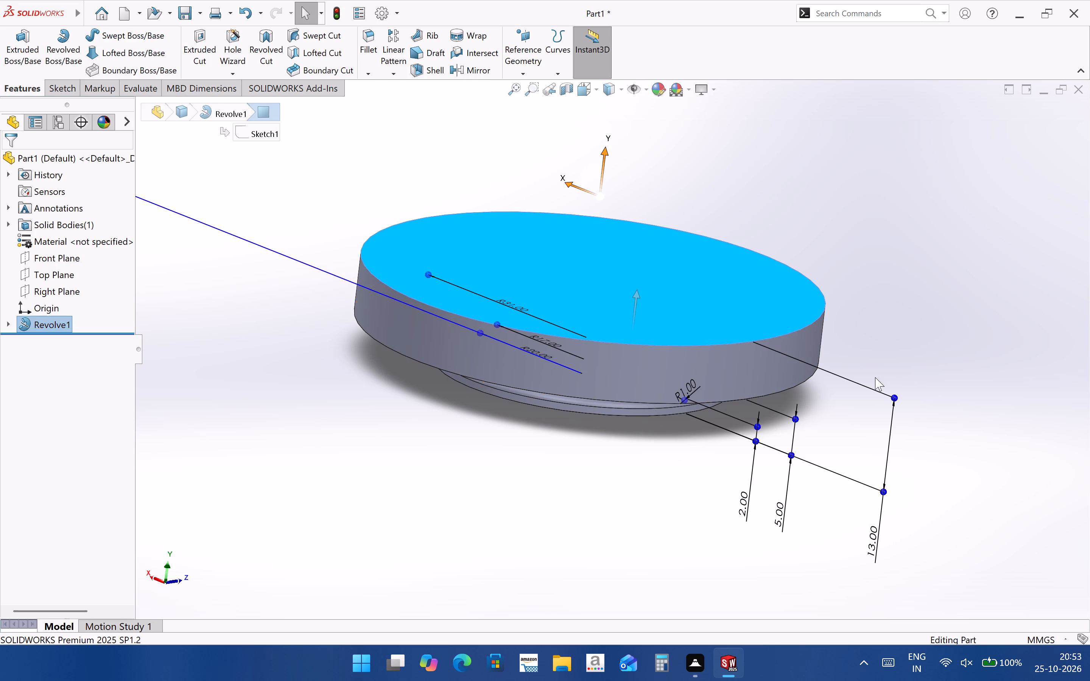
{"action": "left_click", "coordinate": [767, 338]}
{"action": "left_click", "coordinate": [731, 305]}
{"action": "middle_click_drag", "start_coordinate": [925, 340], "coordinate": [916, 470]}
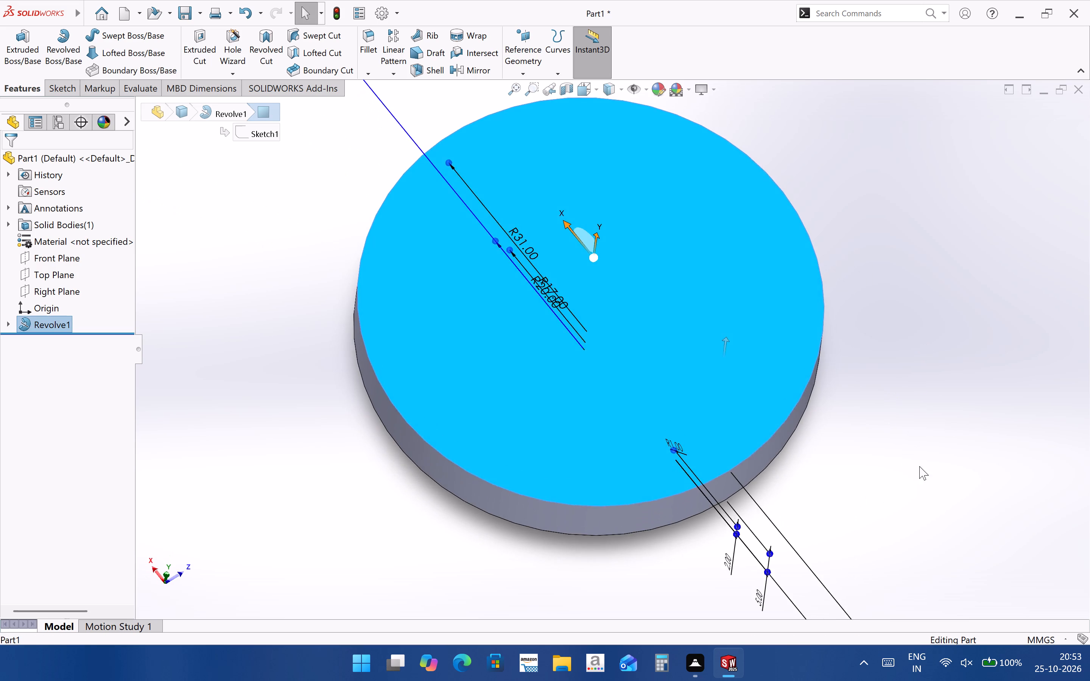
{"action": "left_click_drag", "start_coordinate": [940, 464], "coordinate": [940, 468]}
{"action": "left_click", "coordinate": [760, 376]}
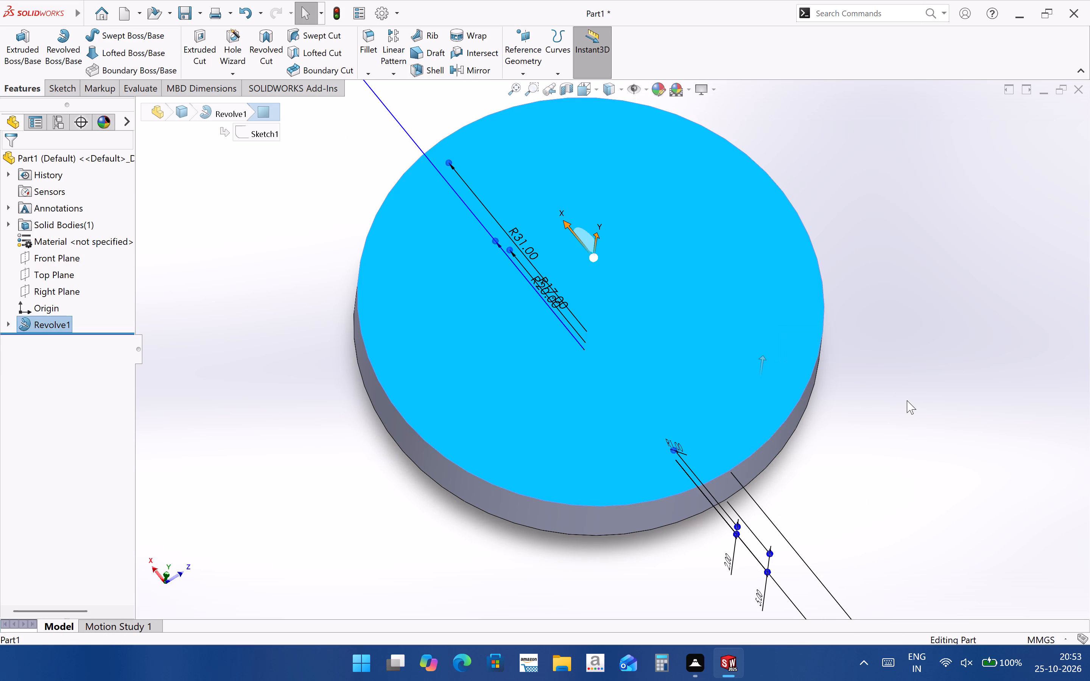
{"action": "key", "text": "ctrl+8"}
{"action": "left_click", "coordinate": [907, 400]}
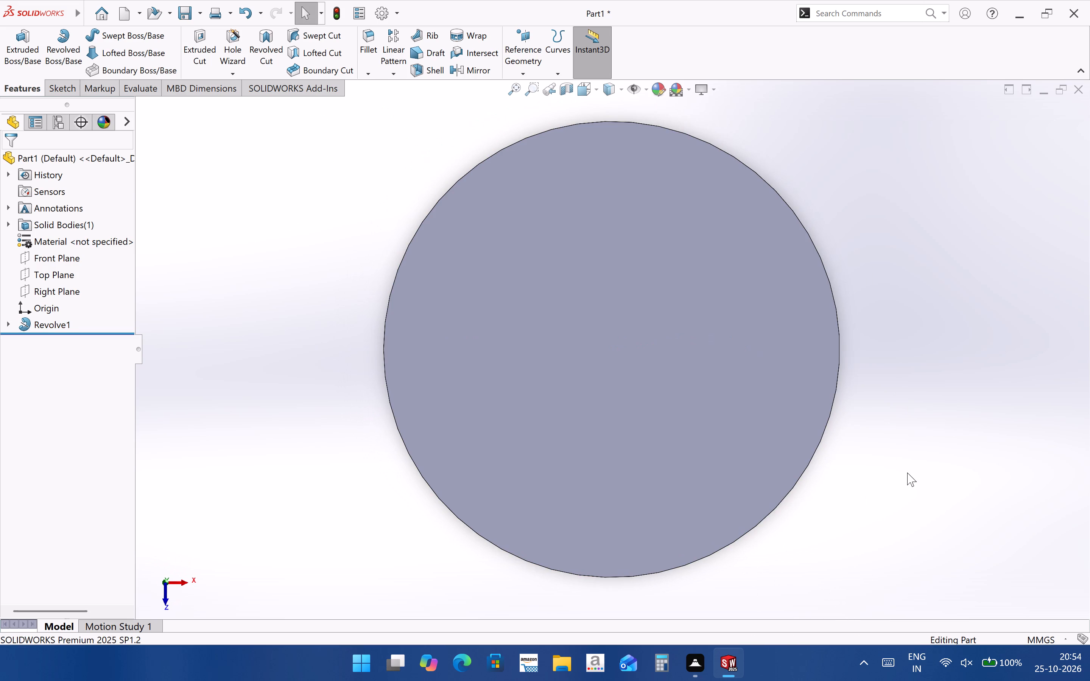
{"action": "left_click", "coordinate": [634, 353]}
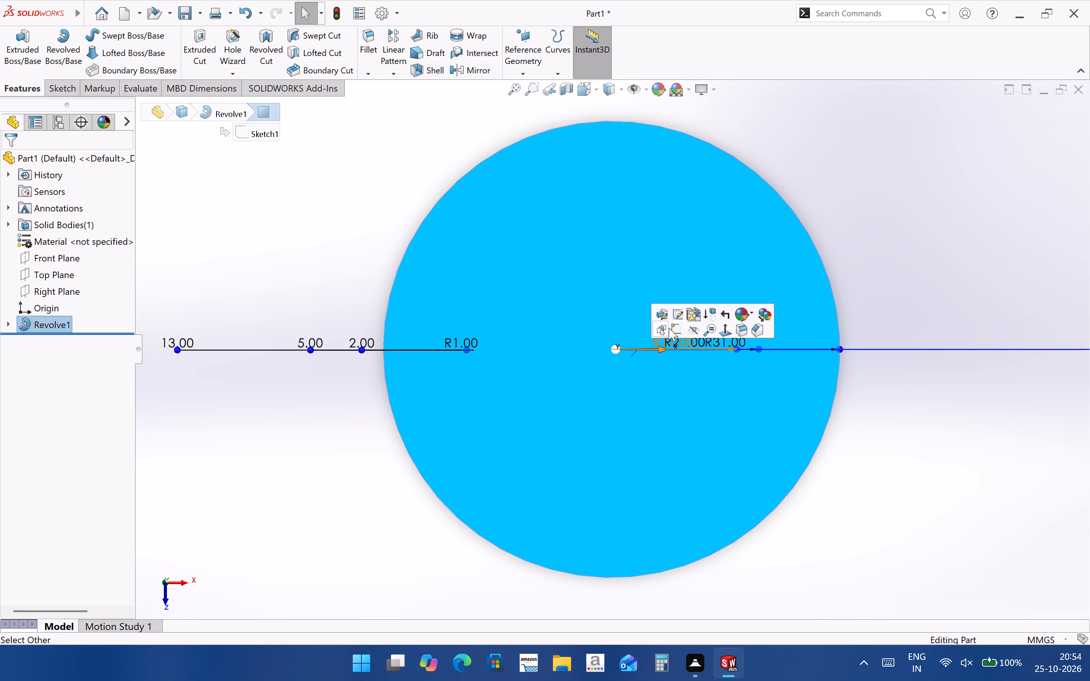
{"action": "left_click", "coordinate": [672, 328]}
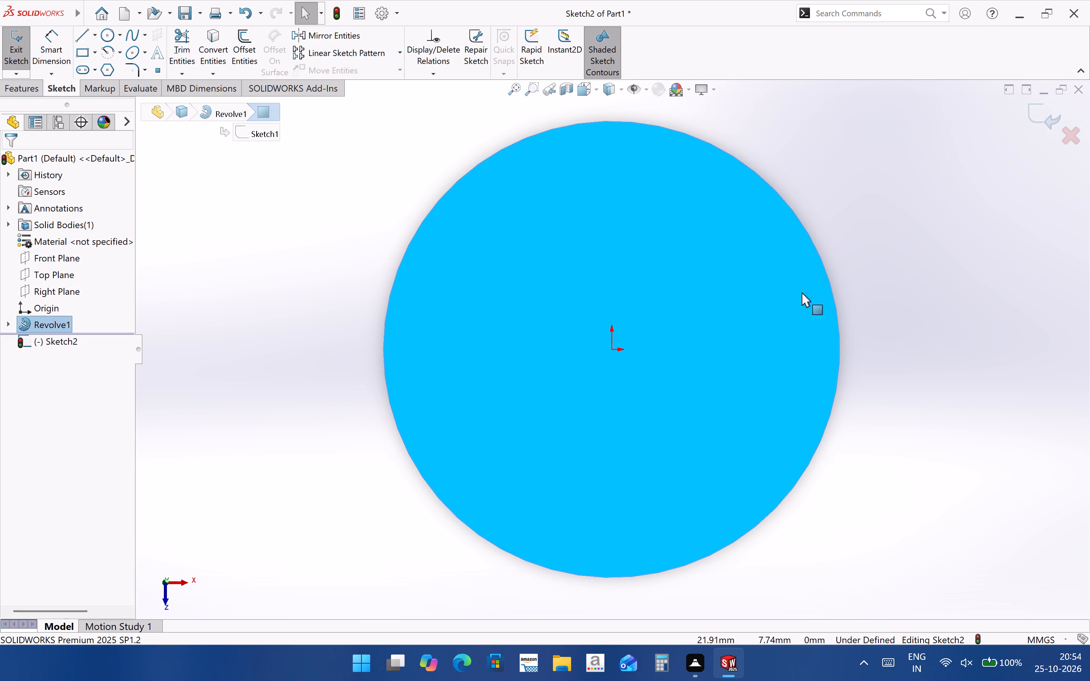
{"action": "left_click", "coordinate": [995, 281]}
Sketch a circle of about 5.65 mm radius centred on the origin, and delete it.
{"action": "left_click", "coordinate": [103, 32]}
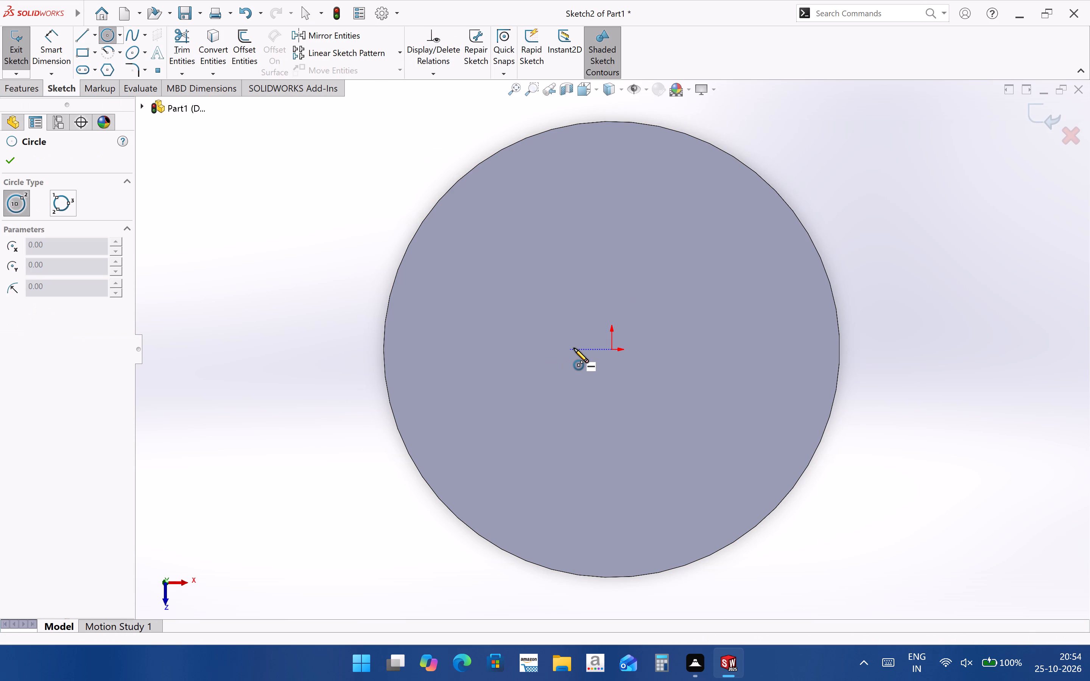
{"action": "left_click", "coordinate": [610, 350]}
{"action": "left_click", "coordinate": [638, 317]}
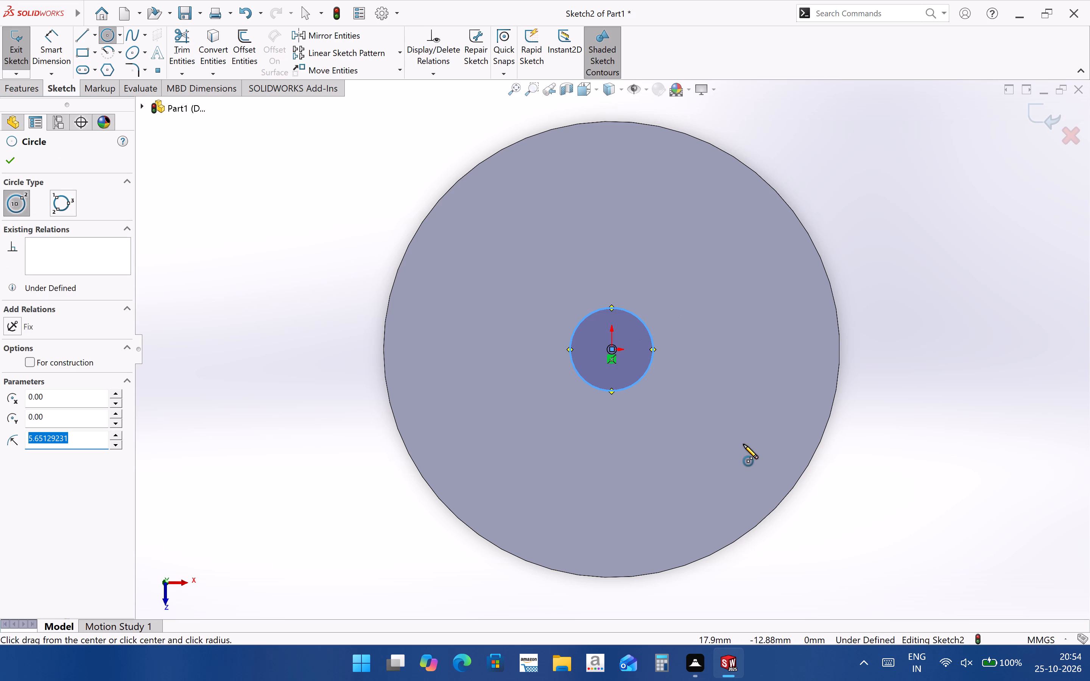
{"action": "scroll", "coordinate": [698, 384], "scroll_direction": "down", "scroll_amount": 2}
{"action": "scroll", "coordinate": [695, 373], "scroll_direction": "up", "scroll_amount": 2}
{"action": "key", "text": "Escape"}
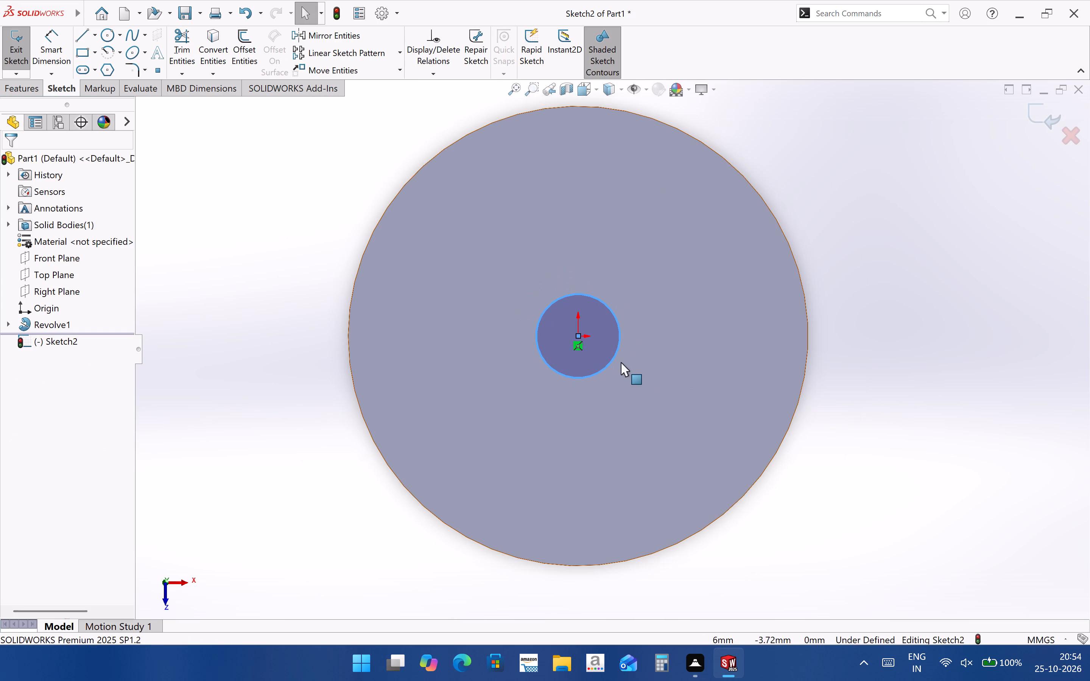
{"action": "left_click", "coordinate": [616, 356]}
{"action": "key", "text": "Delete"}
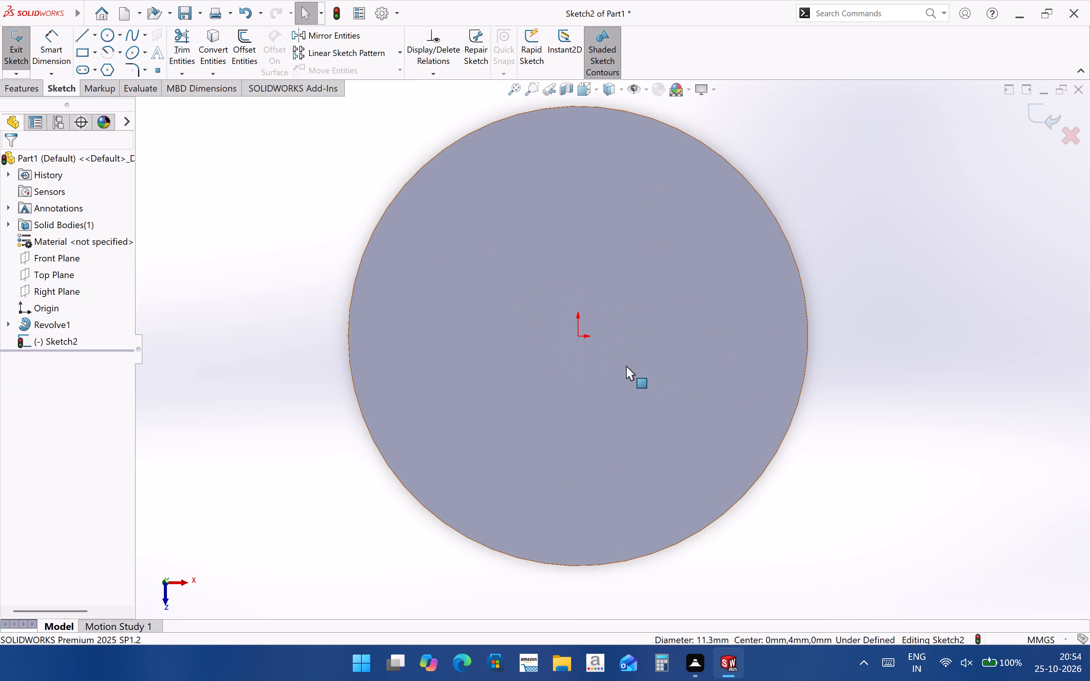
Sketch a circle of about 7.95 mm radius on the disc's top face, centred on the origin.
{"action": "middle_click_drag", "start_coordinate": [684, 390], "coordinate": [758, 314]}
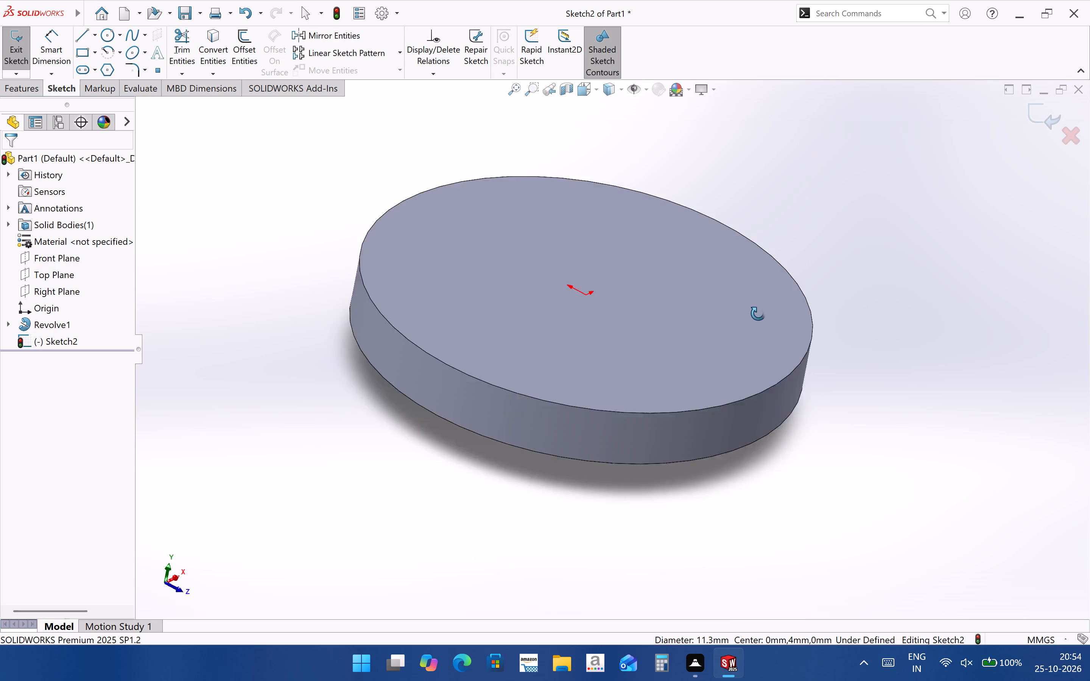
{"action": "middle_click_drag", "start_coordinate": [758, 314], "coordinate": [732, 389]}
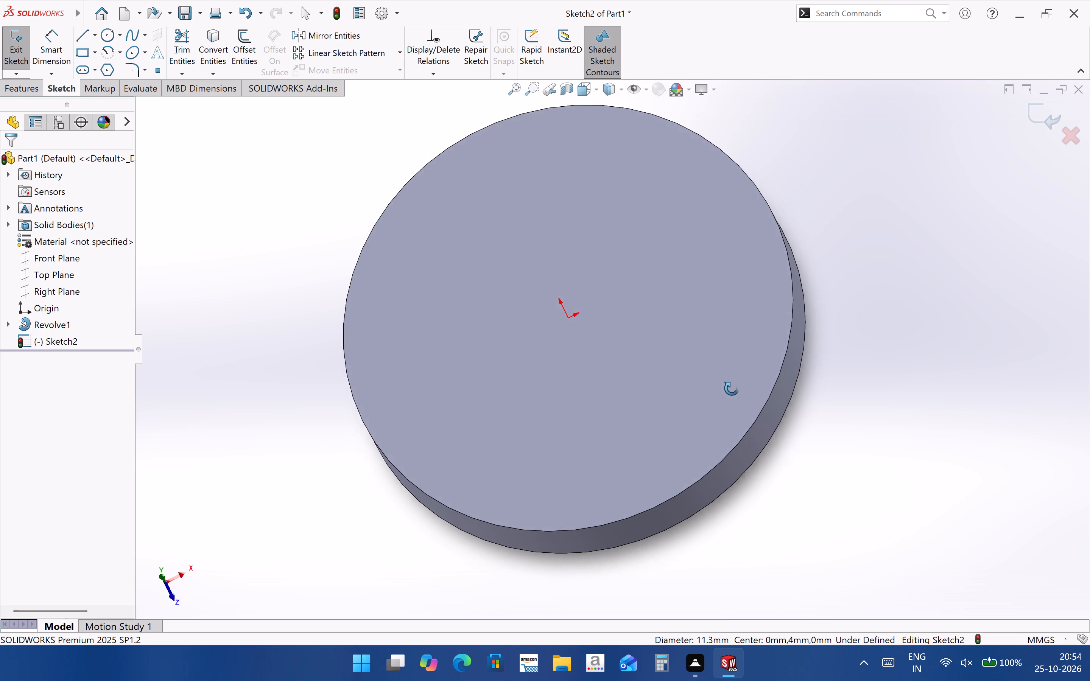
{"action": "middle_click_drag", "start_coordinate": [732, 389], "coordinate": [734, 390]}
{"action": "key", "text": "ctrl+8"}
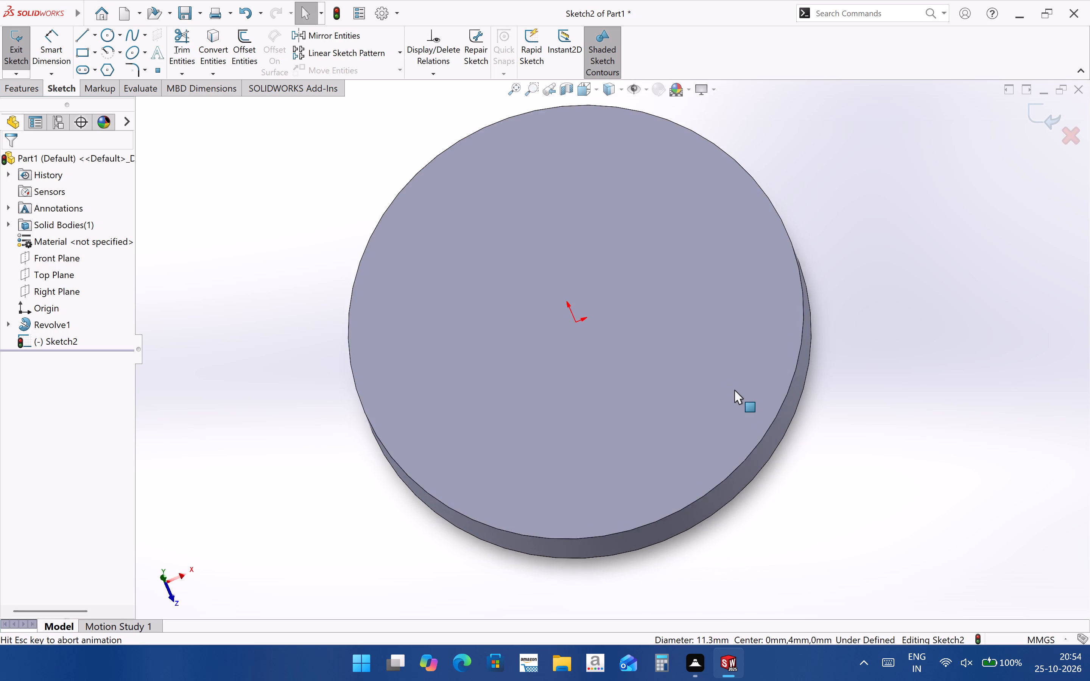
{"action": "left_click", "coordinate": [105, 31]}
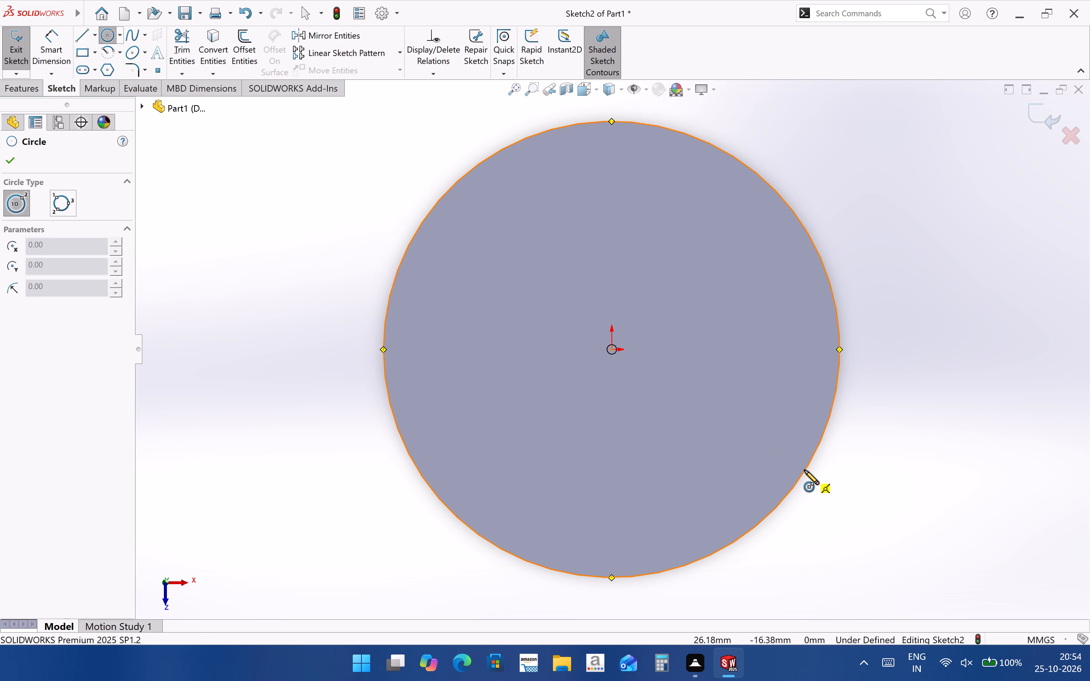
{"action": "left_click", "coordinate": [611, 349]}
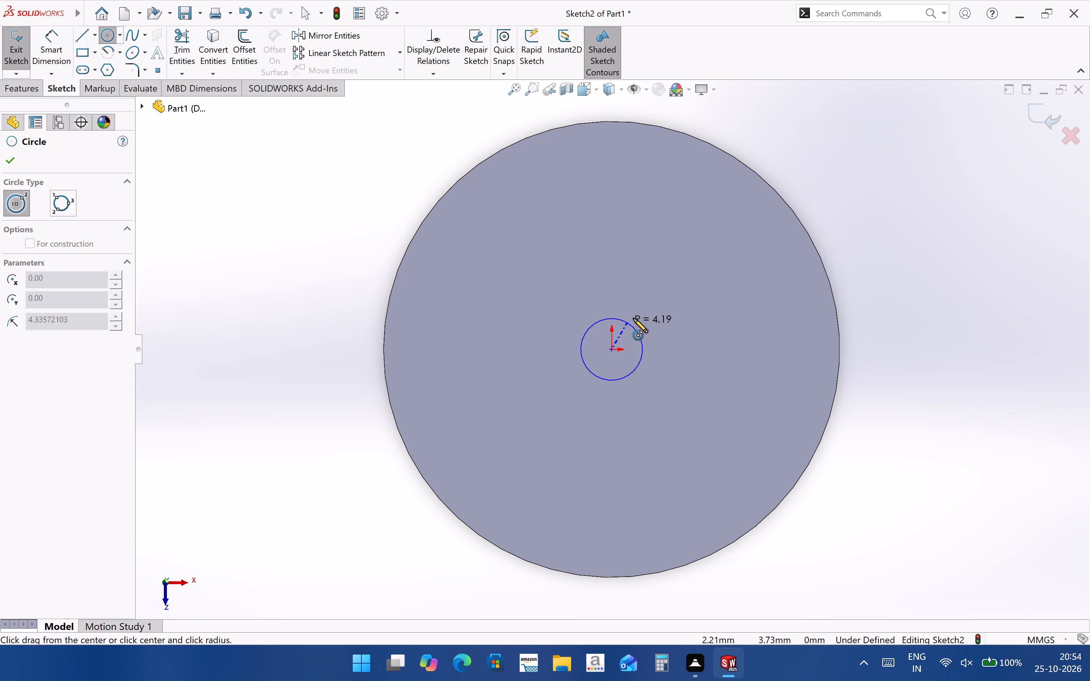
{"action": "left_click", "coordinate": [654, 309]}
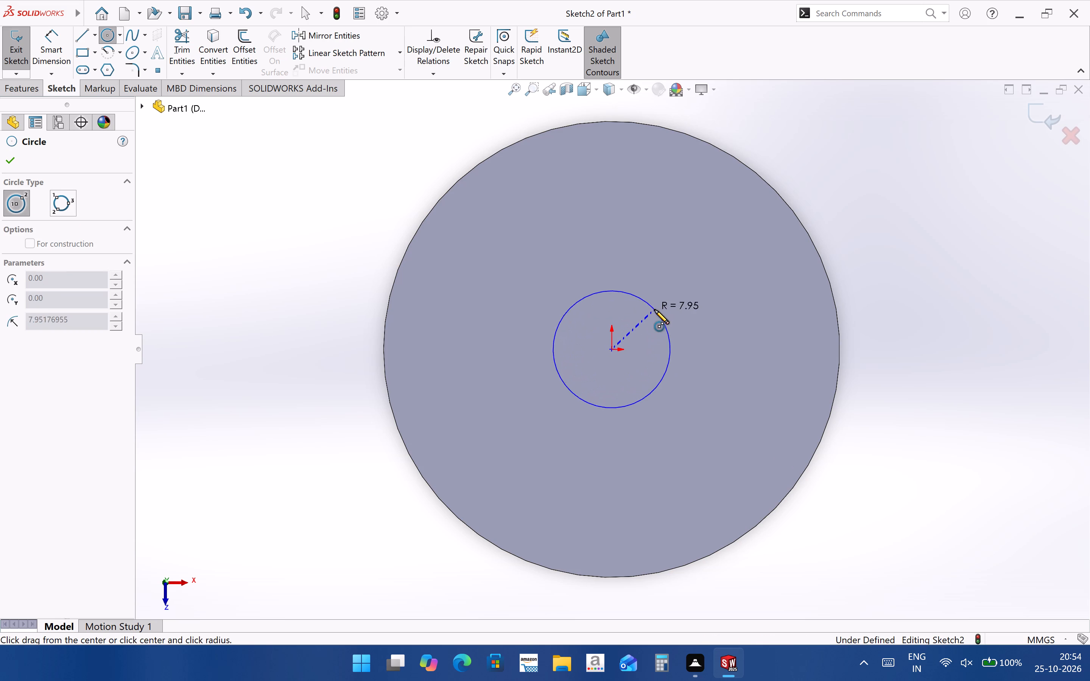
Dimension the central circle on the disc's top face.
{"action": "left_click", "coordinate": [56, 30]}
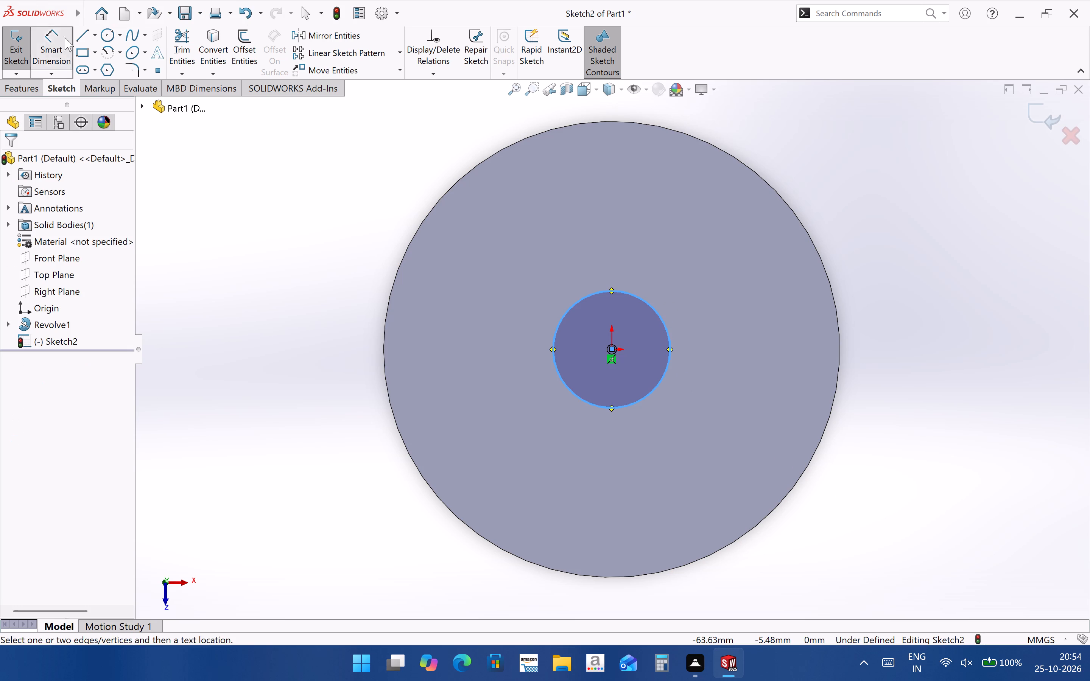
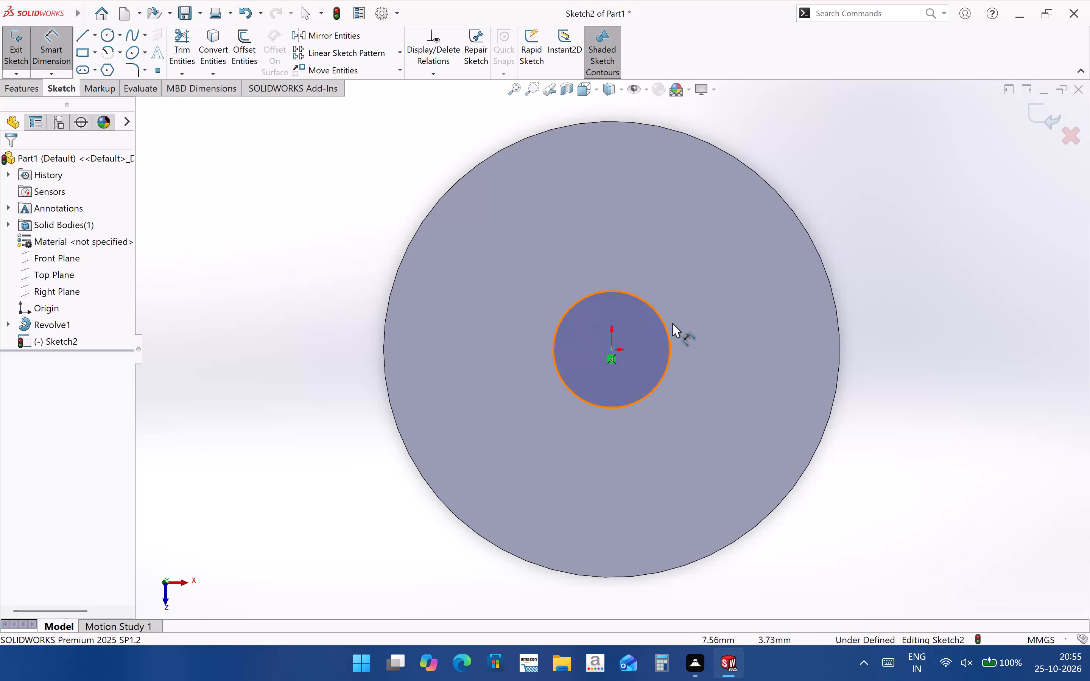
Dimension the central circle on the disc's top face to a diameter of 20 mm.
{"action": "left_click", "coordinate": [665, 326]}
{"action": "left_click", "coordinate": [747, 289]}
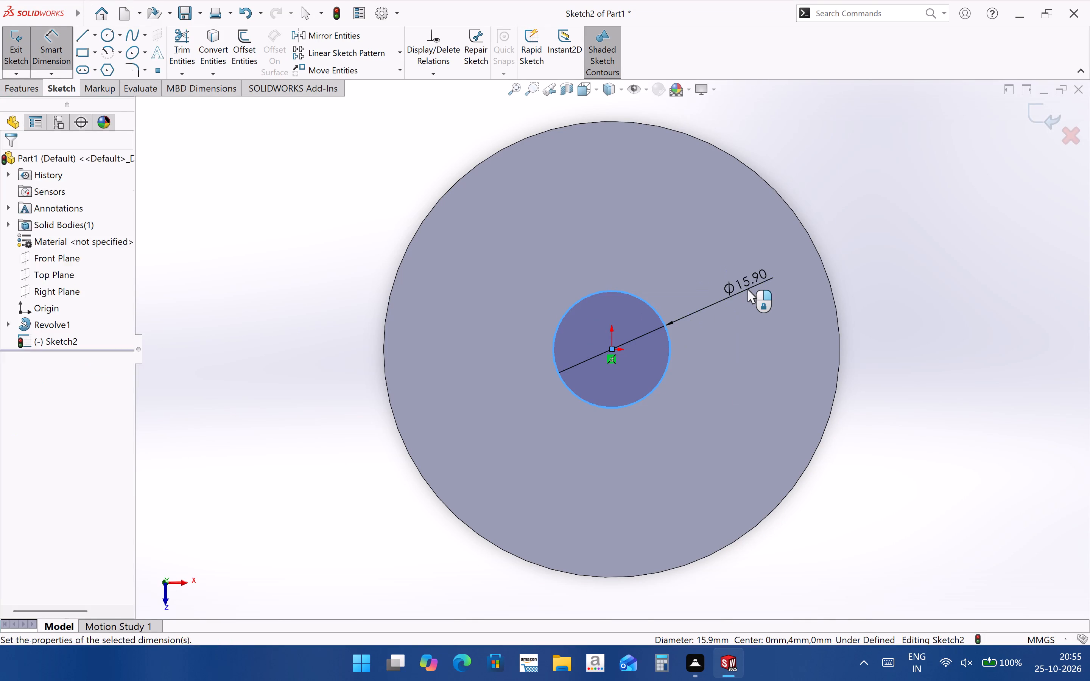
{"action": "type", "text": "20"}
{"action": "key", "text": "Return"}
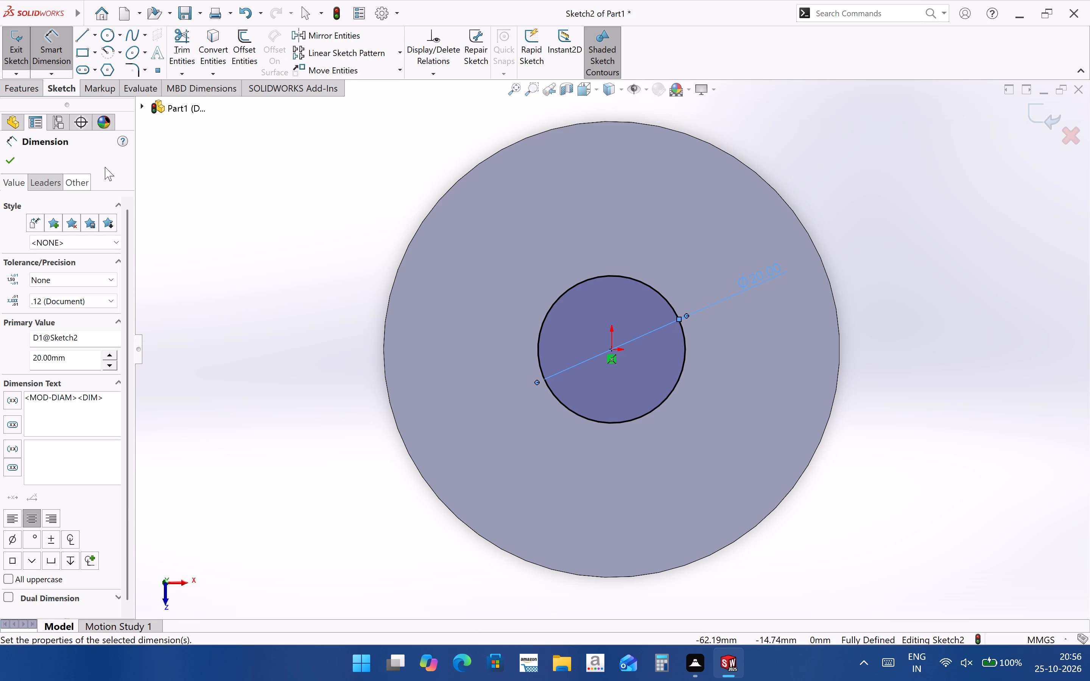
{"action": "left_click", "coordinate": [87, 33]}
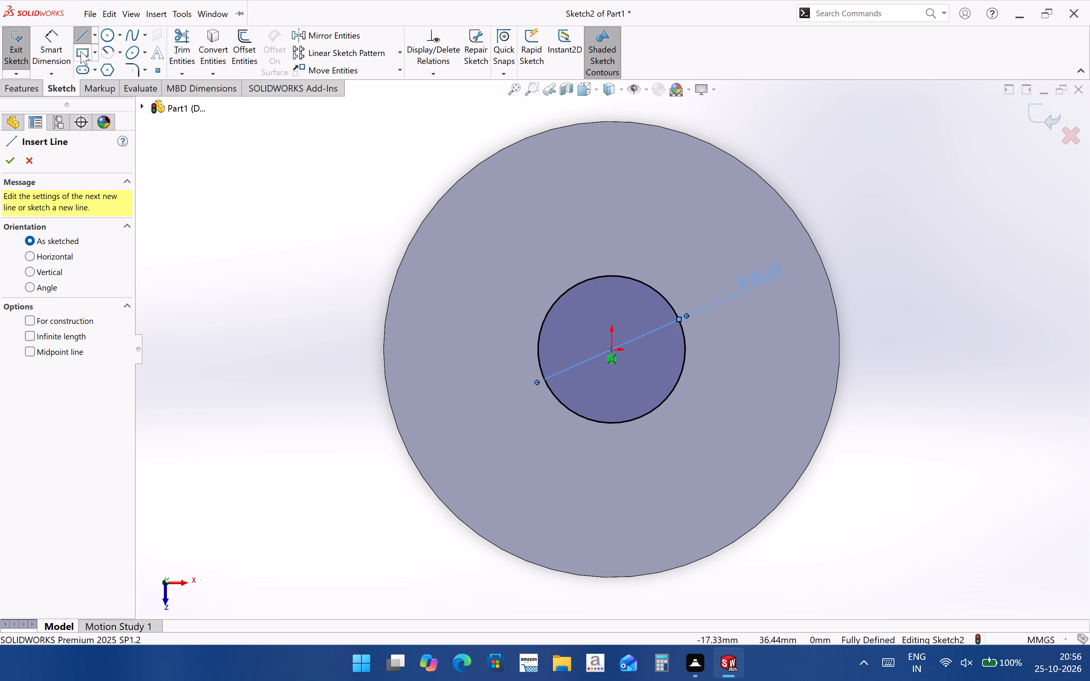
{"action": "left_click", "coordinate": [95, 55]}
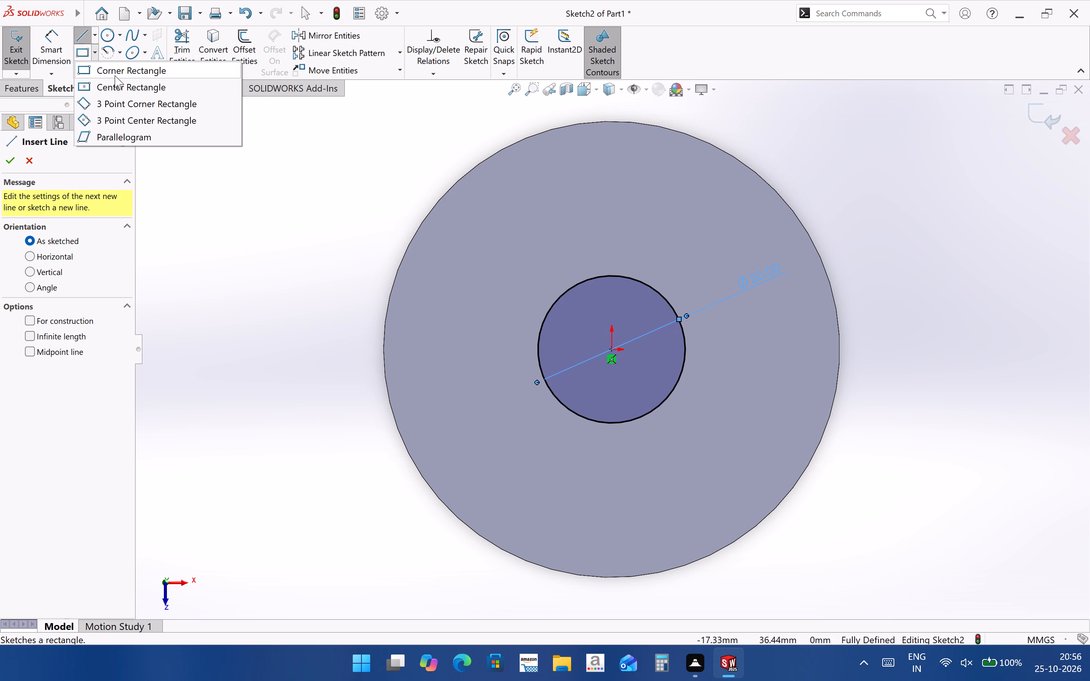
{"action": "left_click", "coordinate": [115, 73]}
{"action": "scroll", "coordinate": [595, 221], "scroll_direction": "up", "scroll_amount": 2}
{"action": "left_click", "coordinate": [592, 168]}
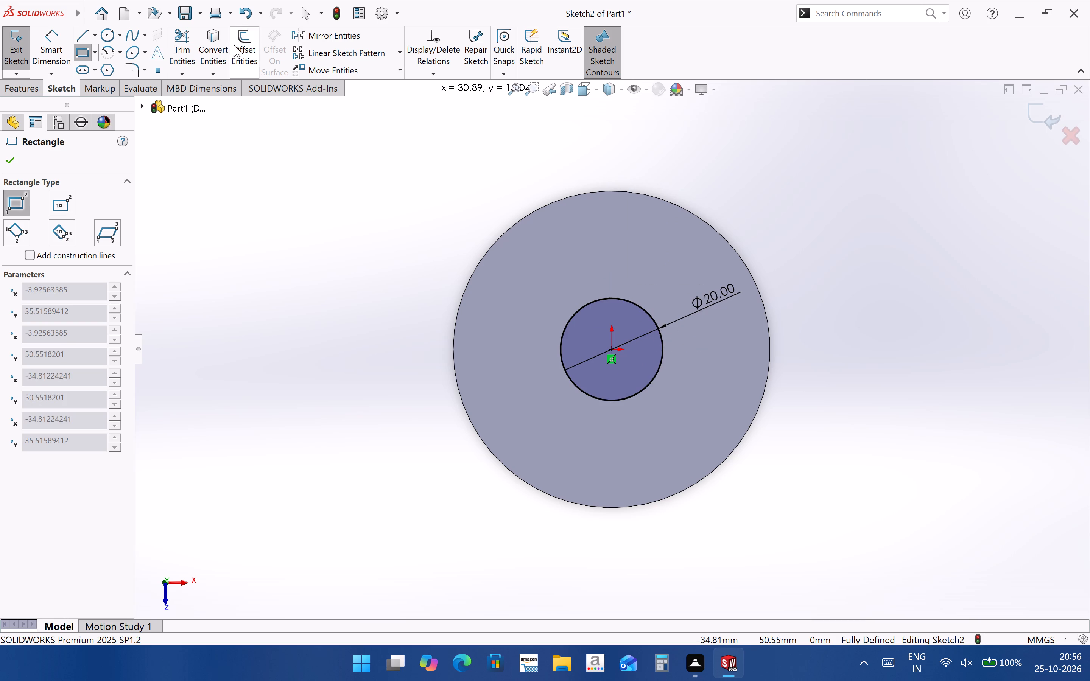
Draw a vertical centerline about 81 mm long through the origin, extending beyond the disc's rim at both ends.
{"action": "left_click", "coordinate": [96, 39]}
{"action": "left_click", "coordinate": [104, 71]}
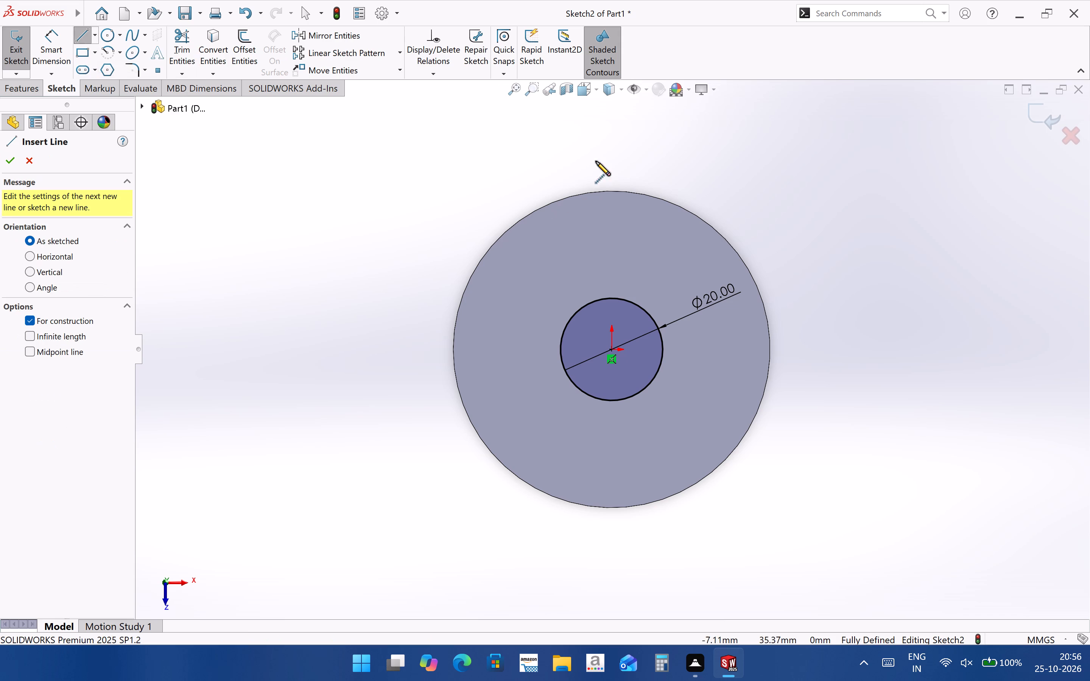
{"action": "left_click", "coordinate": [609, 156]}
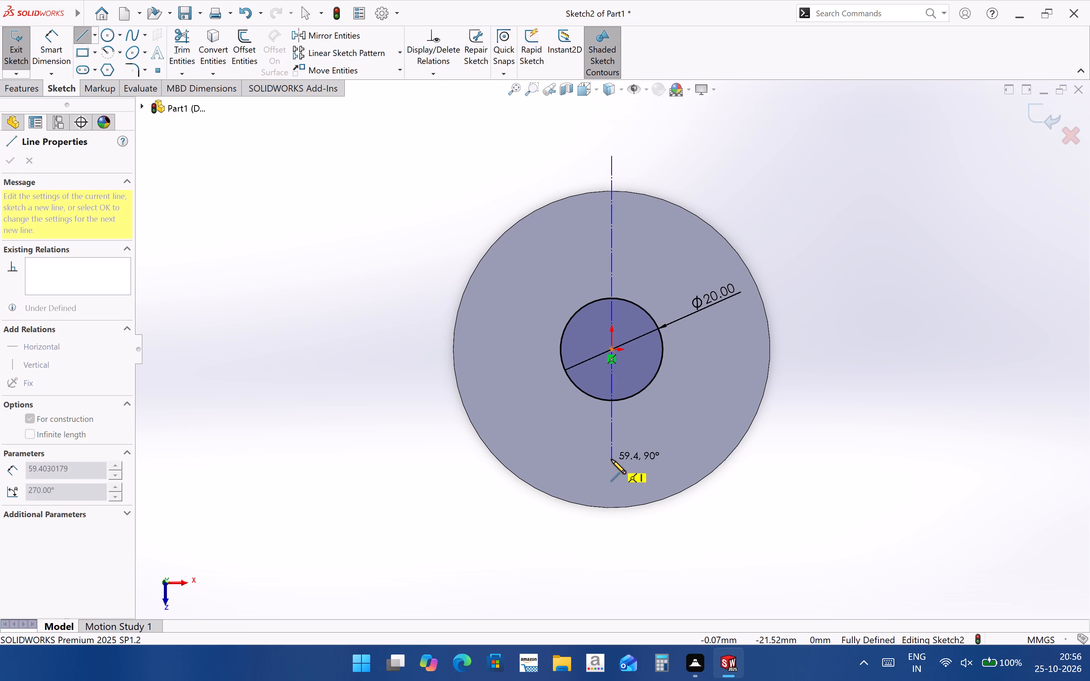
{"action": "left_click", "coordinate": [612, 571]}
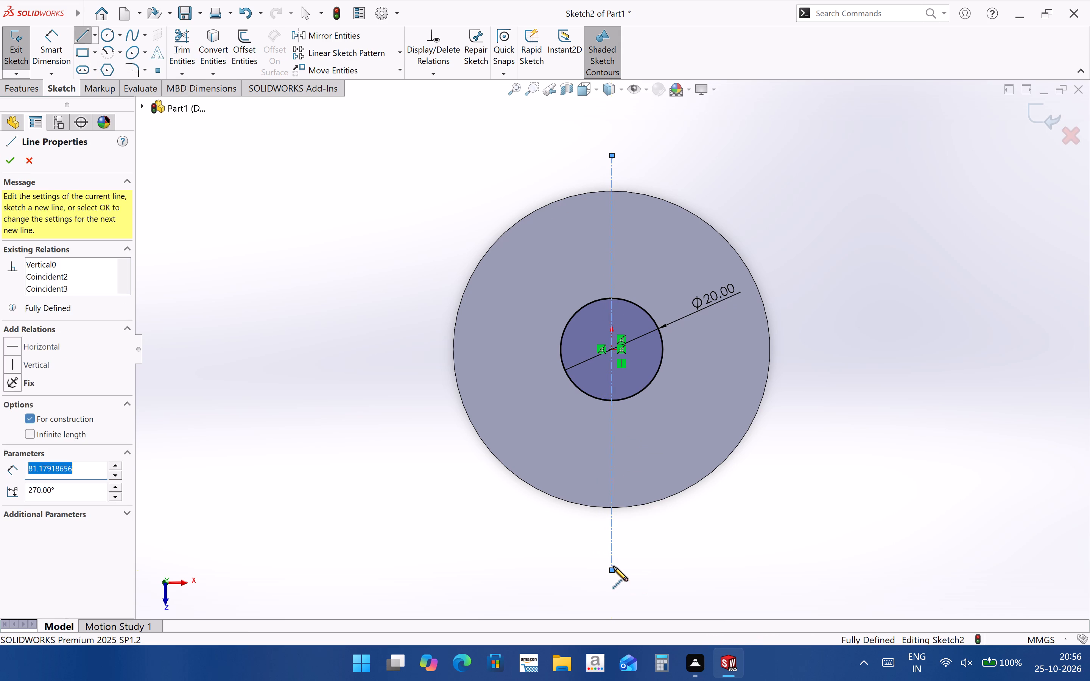
Sketch a corner rectangle about 8 mm wide across the centerline, from above the disc's upper rim down into the central circle.
{"action": "left_click", "coordinate": [100, 54]}
{"action": "left_click", "coordinate": [97, 54]}
{"action": "double_click", "coordinate": [95, 53]}
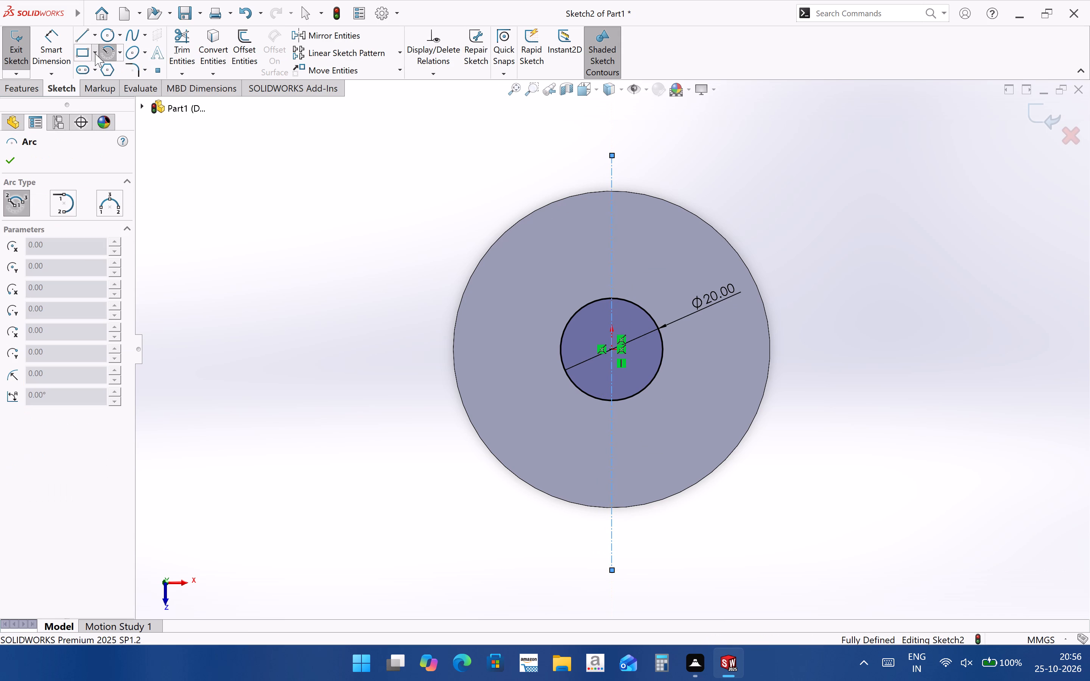
{"action": "left_click", "coordinate": [95, 52]}
{"action": "left_click", "coordinate": [99, 75]}
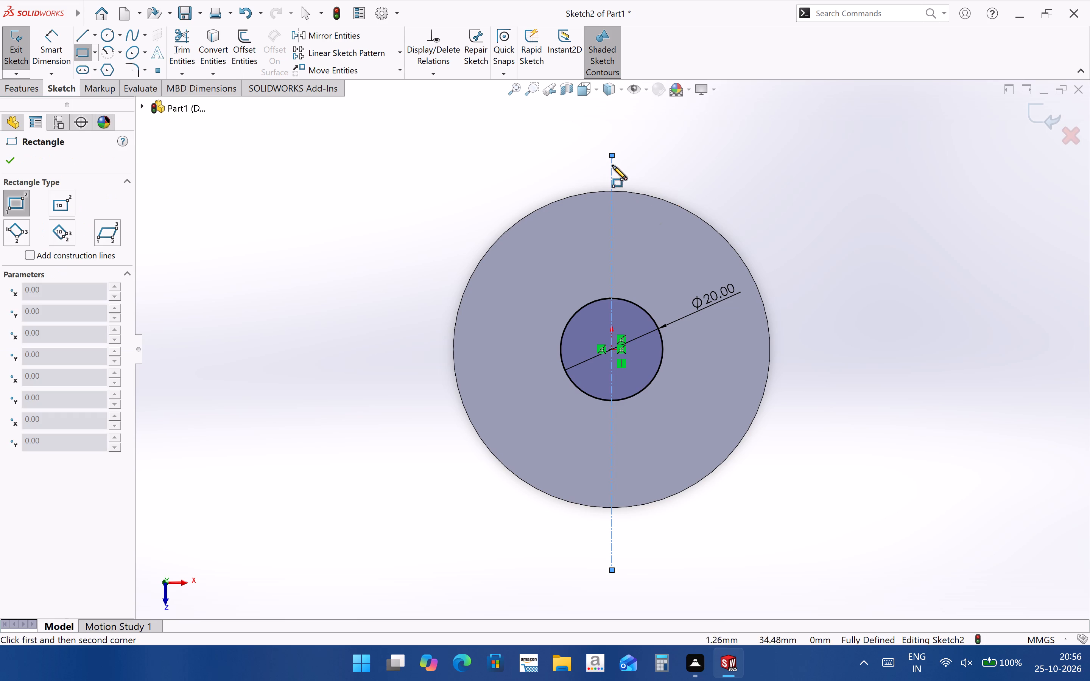
{"action": "left_click", "coordinate": [592, 162]}
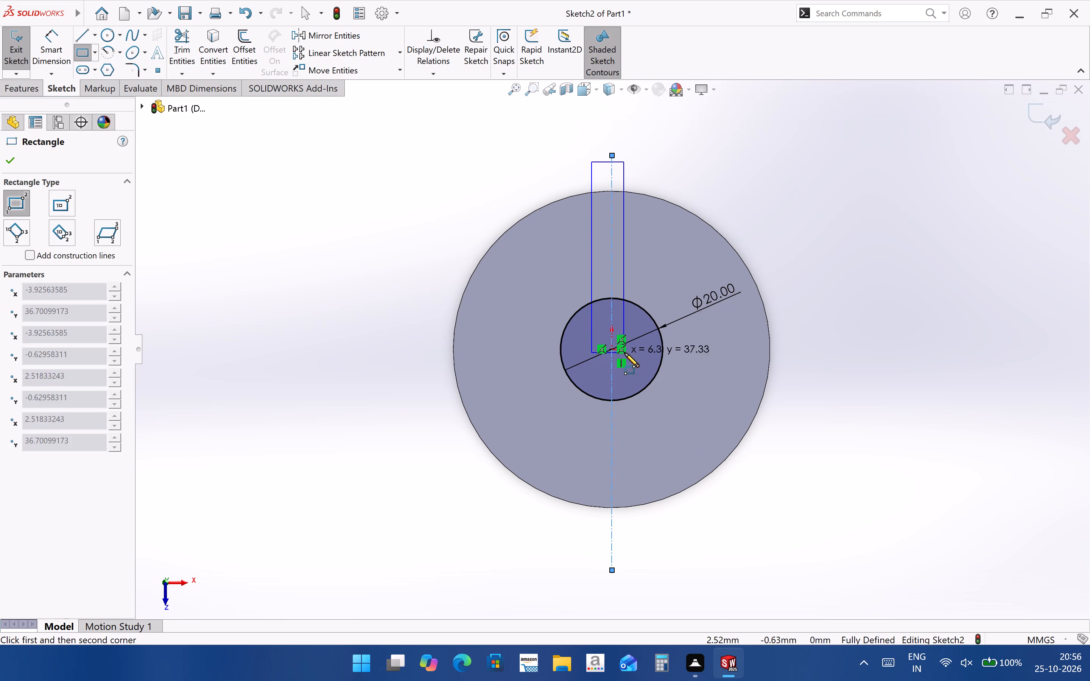
{"action": "scroll", "coordinate": [632, 350], "scroll_direction": "down", "scroll_amount": 6}
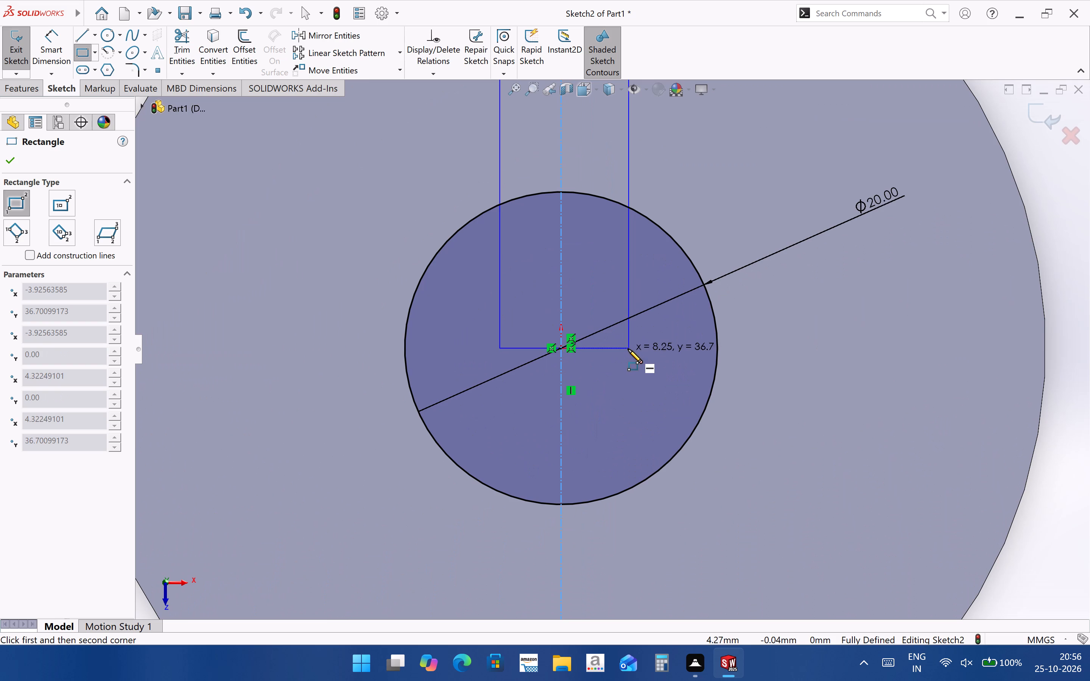
{"action": "scroll", "coordinate": [627, 351], "scroll_direction": "up", "scroll_amount": 5}
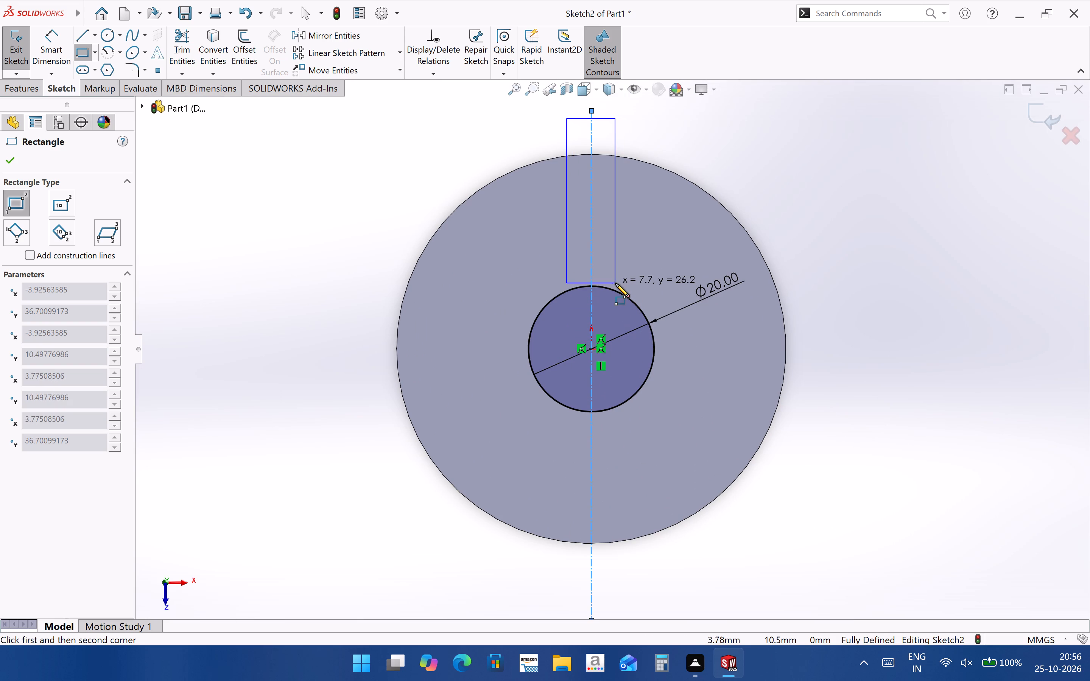
{"action": "left_click", "coordinate": [617, 313]}
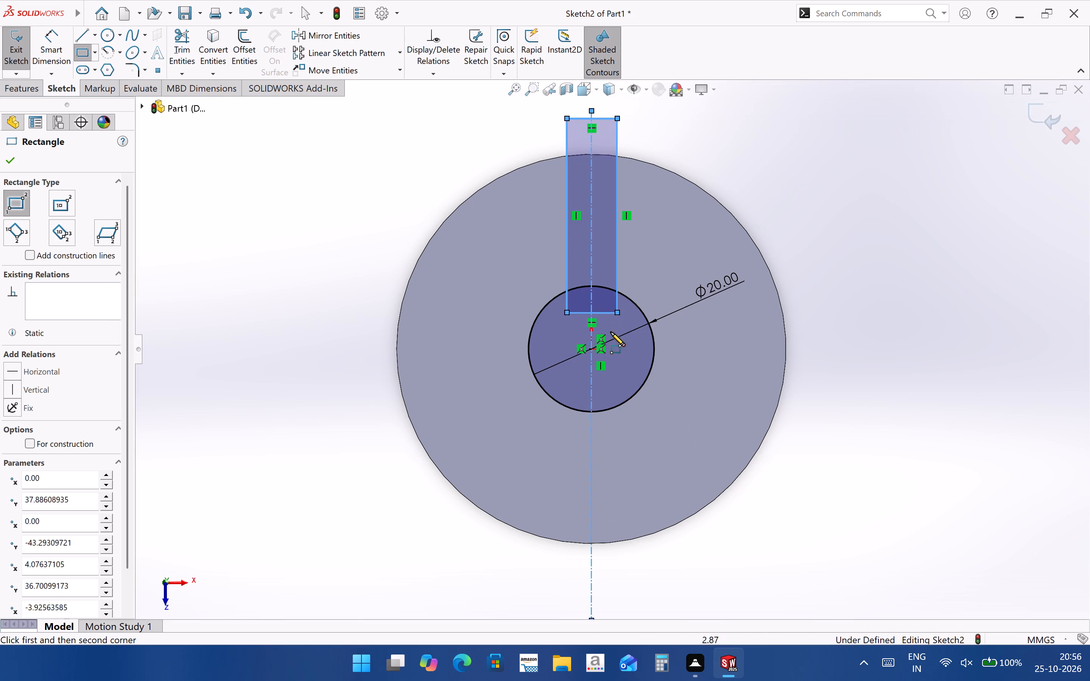
{"action": "scroll", "coordinate": [609, 333], "scroll_direction": "up", "scroll_amount": 1}
{"action": "scroll", "coordinate": [659, 216], "scroll_direction": "down", "scroll_amount": 1}
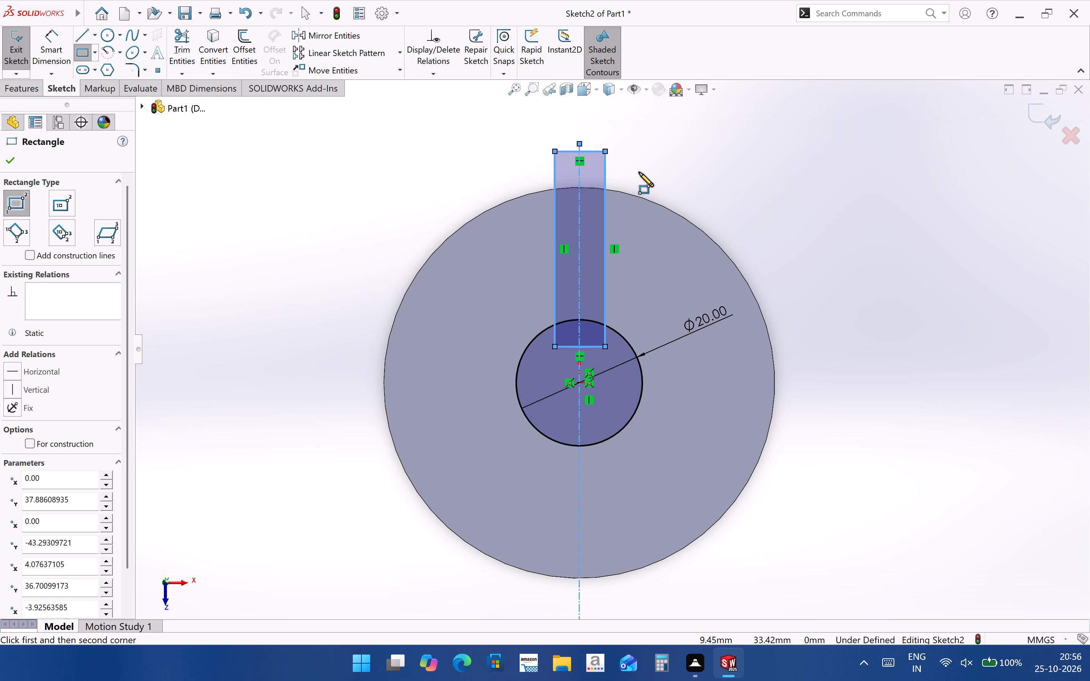
{"action": "key", "text": "Escape"}
Make the rectangle's two upper corner points symmetric about the vertical centerline.
{"action": "scroll", "coordinate": [617, 170], "scroll_direction": "down", "scroll_amount": 3}
{"action": "scroll", "coordinate": [593, 196], "scroll_direction": "up", "scroll_amount": 1}
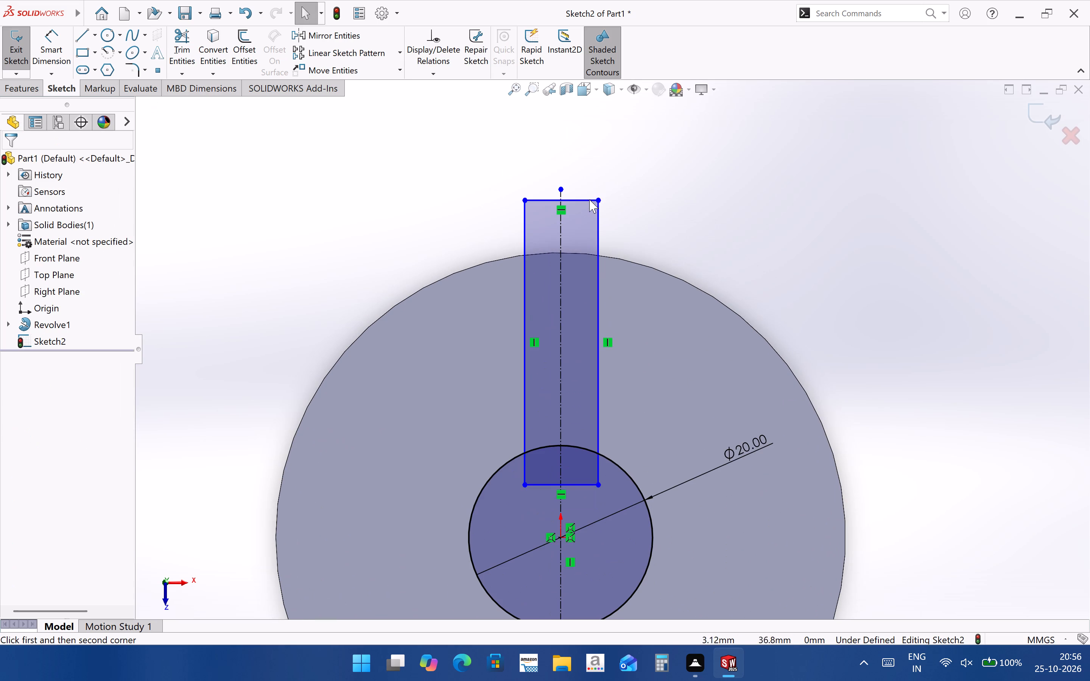
{"action": "left_click", "coordinate": [560, 236]}
{"action": "left_click", "coordinate": [526, 199], "text": "ctrl"}
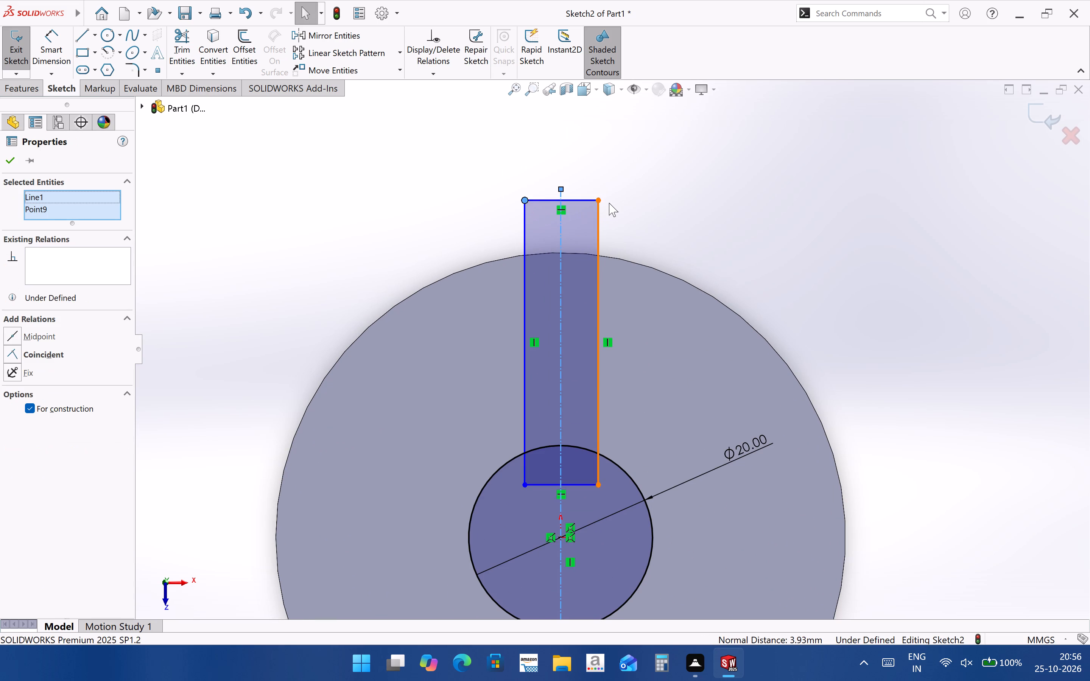
{"action": "left_click", "coordinate": [595, 199], "text": "ctrl"}
{"action": "left_click", "coordinate": [676, 210]}
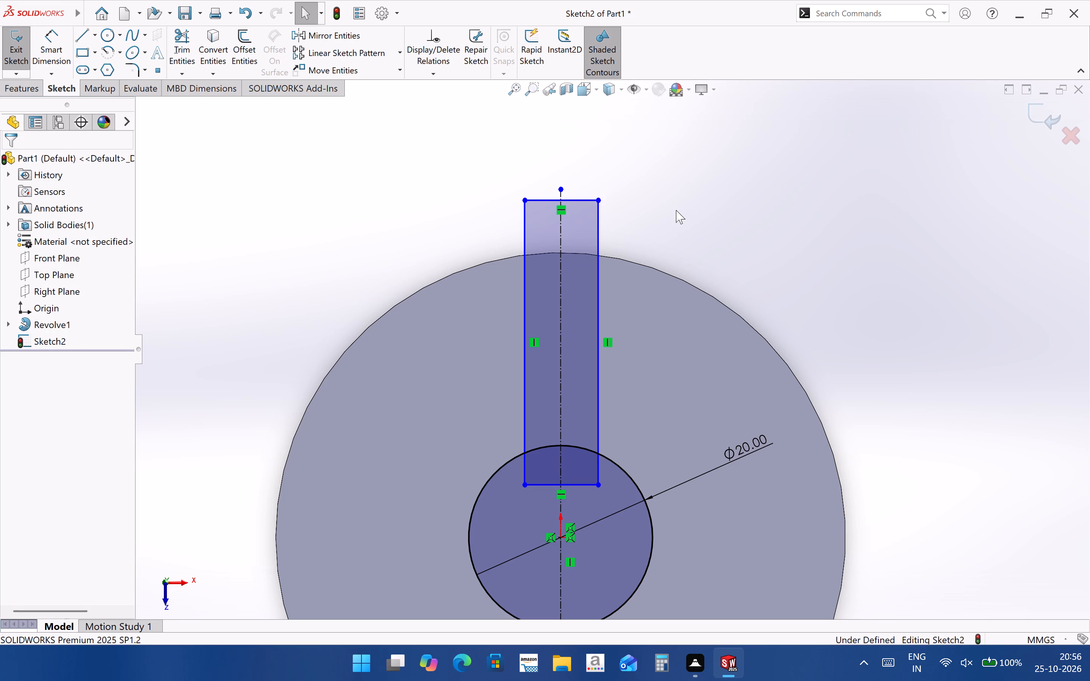
{"action": "left_click", "coordinate": [597, 199]}
{"action": "left_click", "coordinate": [525, 199], "text": "ctrl"}
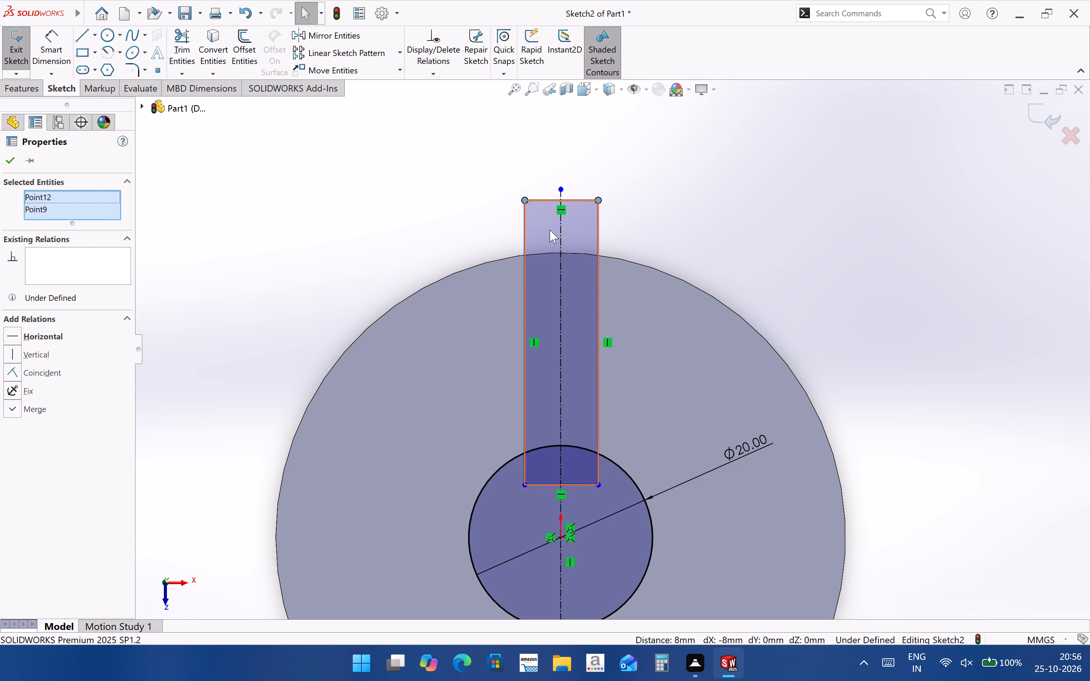
{"action": "left_click", "coordinate": [560, 234], "text": "ctrl"}
{"action": "left_click", "coordinate": [50, 344]}
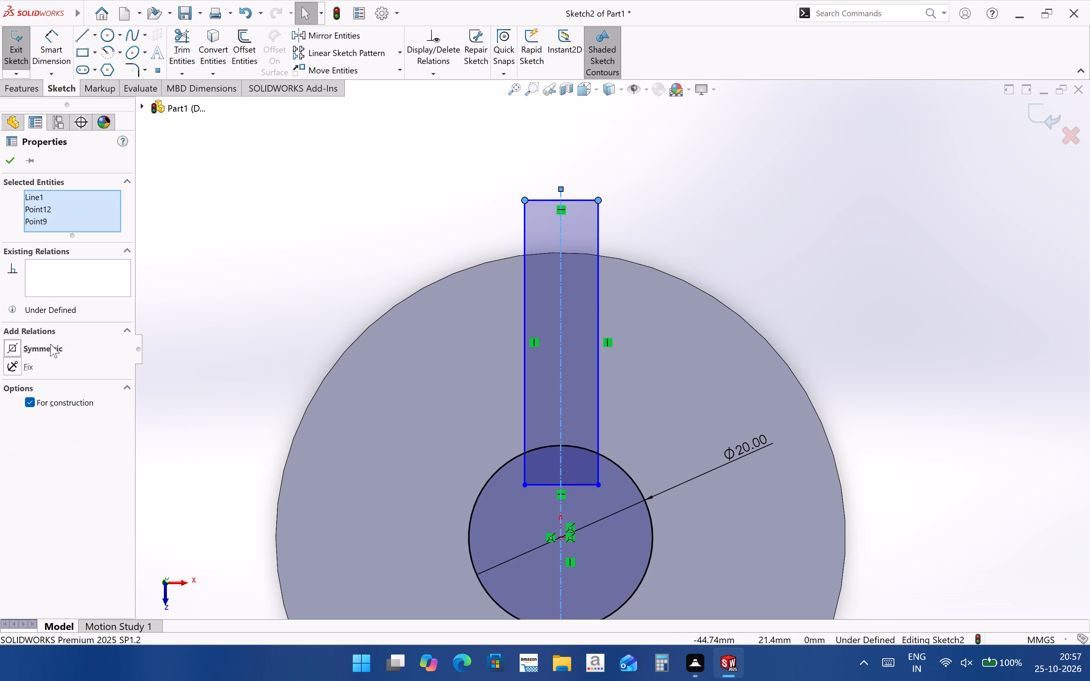
{"action": "left_click", "coordinate": [627, 316]}
{"action": "left_click", "coordinate": [765, 245]}
Trim away the rectangle's lower edge and the parts of its sides inside the 20 mm circle.
{"action": "scroll", "coordinate": [682, 205], "scroll_direction": "up", "scroll_amount": 2}
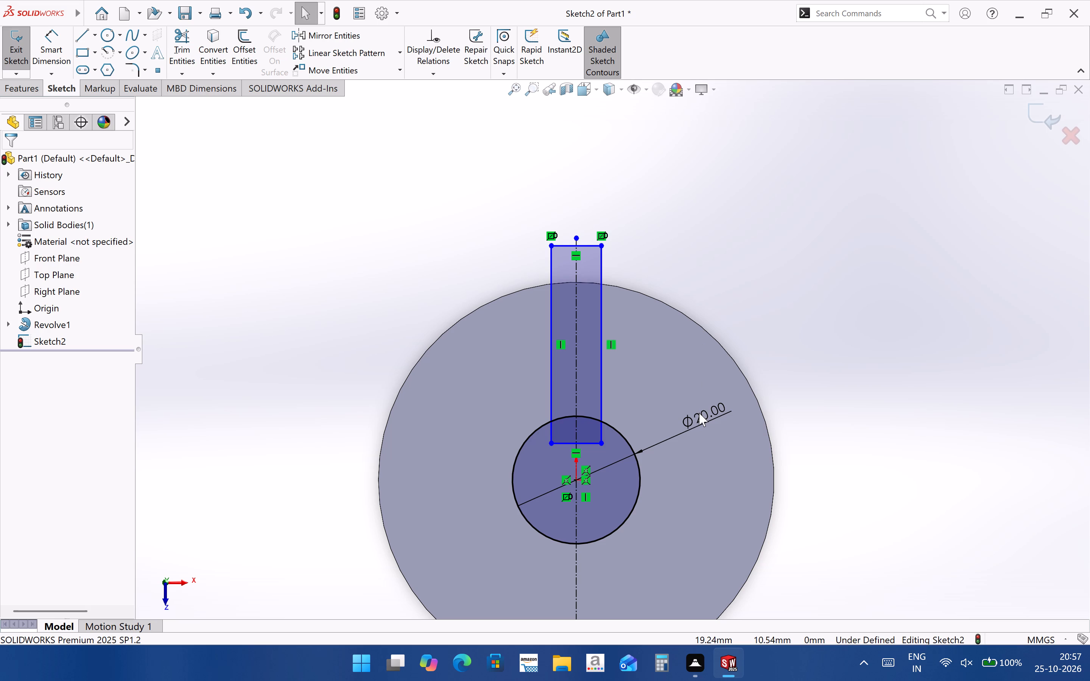
{"action": "left_click", "coordinate": [185, 42]}
{"action": "left_click_drag", "start_coordinate": [591, 450], "coordinate": [591, 438]}
{"action": "left_click_drag", "start_coordinate": [554, 454], "coordinate": [567, 429]}
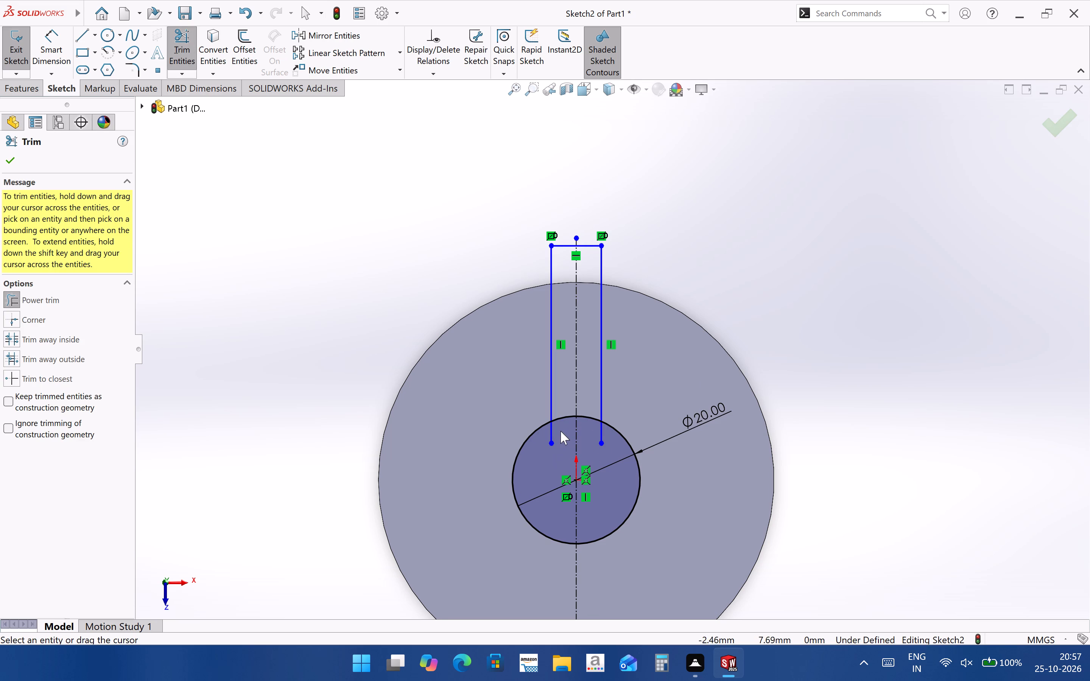
{"action": "left_click_drag", "start_coordinate": [561, 431], "coordinate": [550, 434]}
{"action": "left_click_drag", "start_coordinate": [594, 431], "coordinate": [610, 434]}
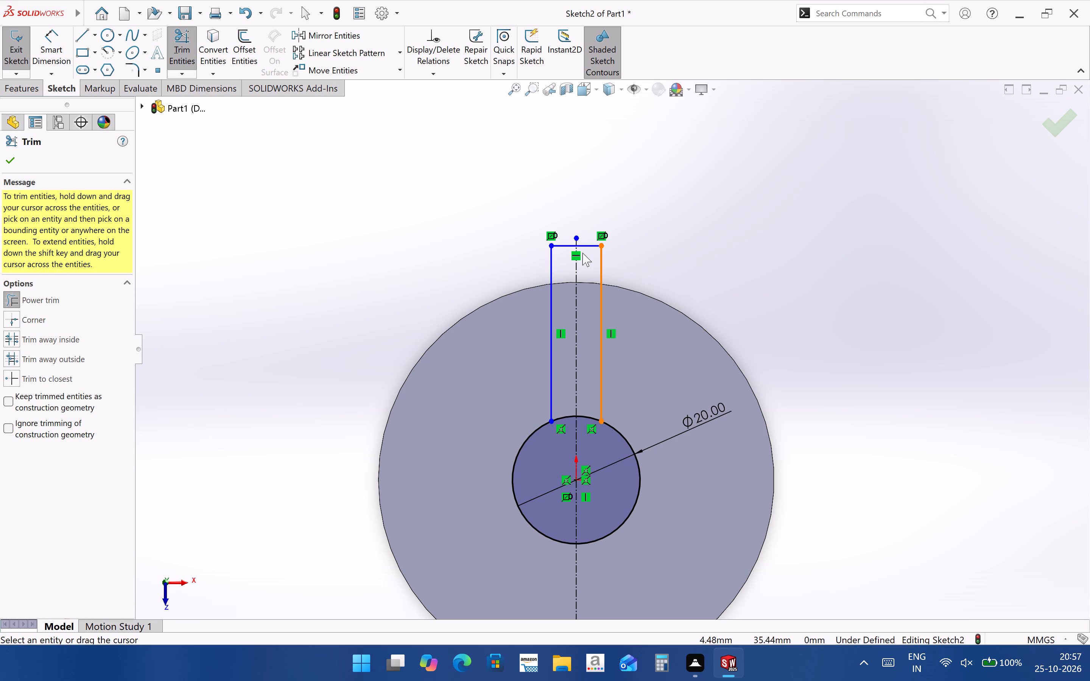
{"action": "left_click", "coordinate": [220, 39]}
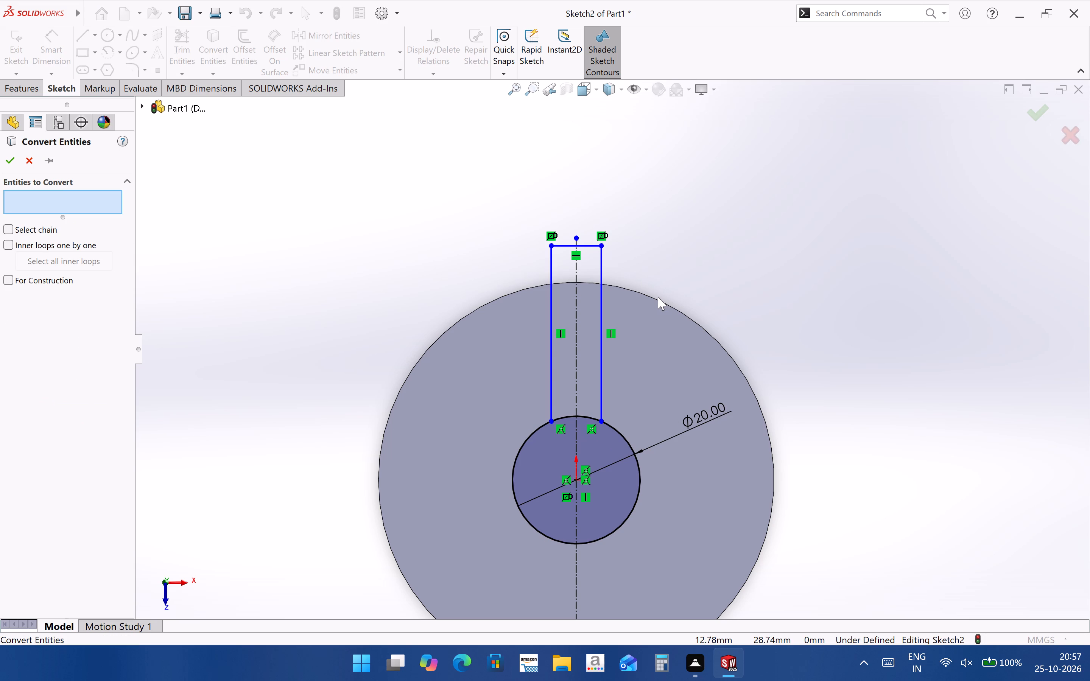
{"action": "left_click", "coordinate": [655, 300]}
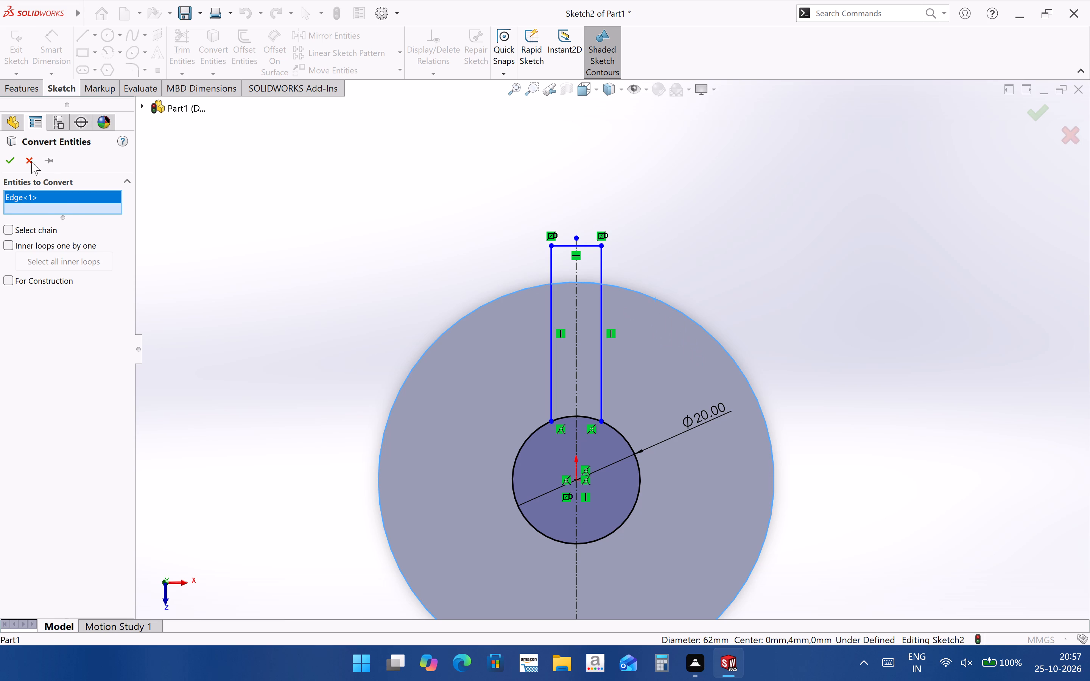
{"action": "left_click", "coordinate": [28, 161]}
Convert the disc's outer circular edge into a sketch entity.
{"action": "left_click", "coordinate": [725, 350]}
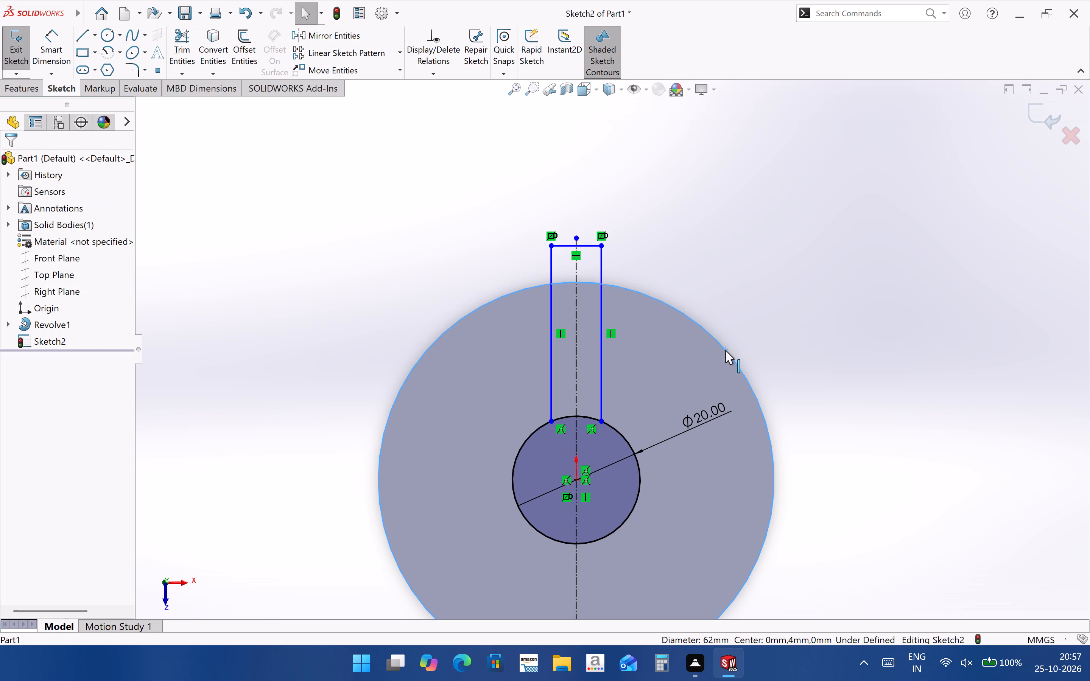
{"action": "left_click", "coordinate": [207, 43]}
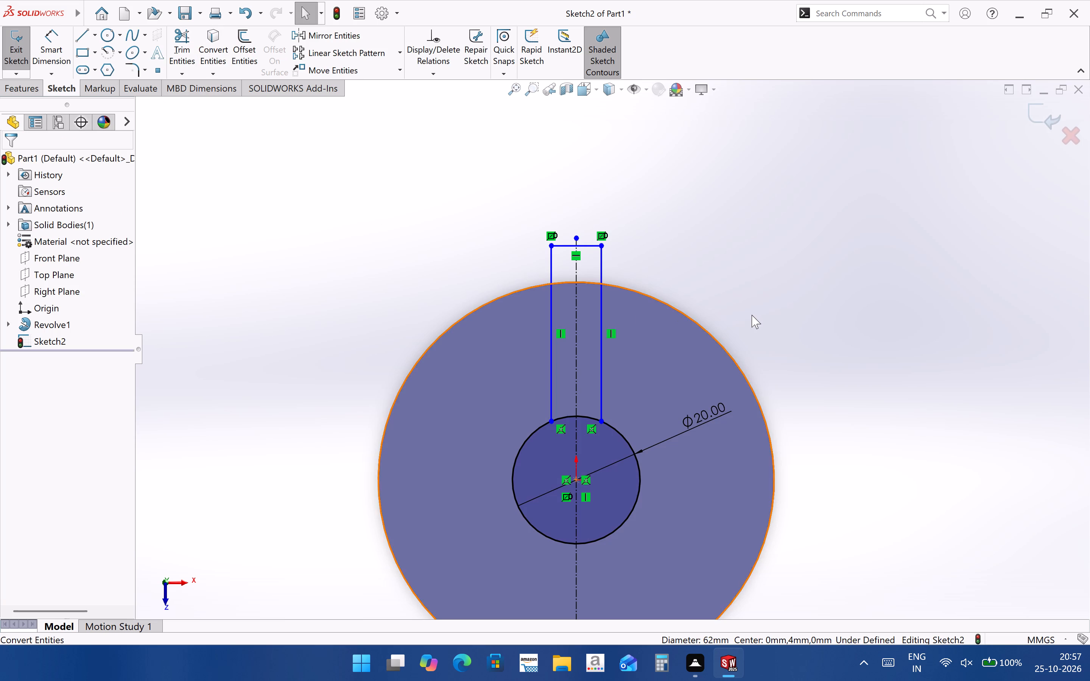
{"action": "left_click", "coordinate": [752, 315]}
Trim the converted outer circle, keeping only the short arc between the rectangle's two sides.
{"action": "left_click", "coordinate": [185, 42]}
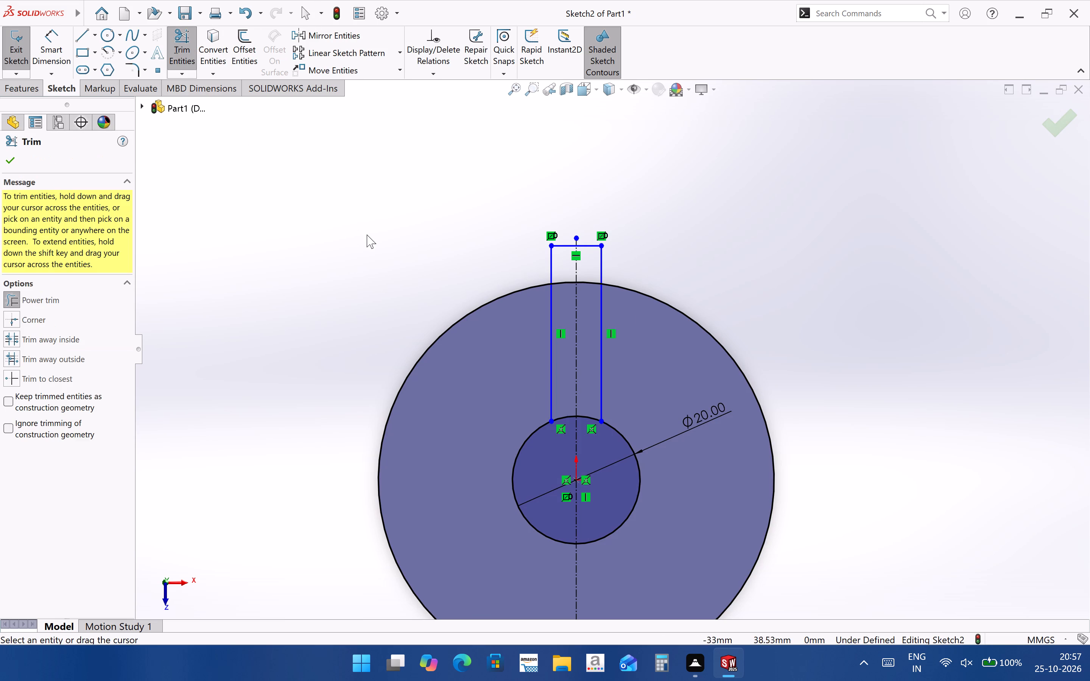
{"action": "left_click_drag", "start_coordinate": [367, 235], "coordinate": [478, 347]}
{"action": "left_click_drag", "start_coordinate": [707, 265], "coordinate": [695, 347]}
Trim the rectangle's sides, top edge and the upper end of the centerline where they extend beyond the disc's rim.
{"action": "scroll", "coordinate": [701, 308], "scroll_direction": "up", "scroll_amount": 3}
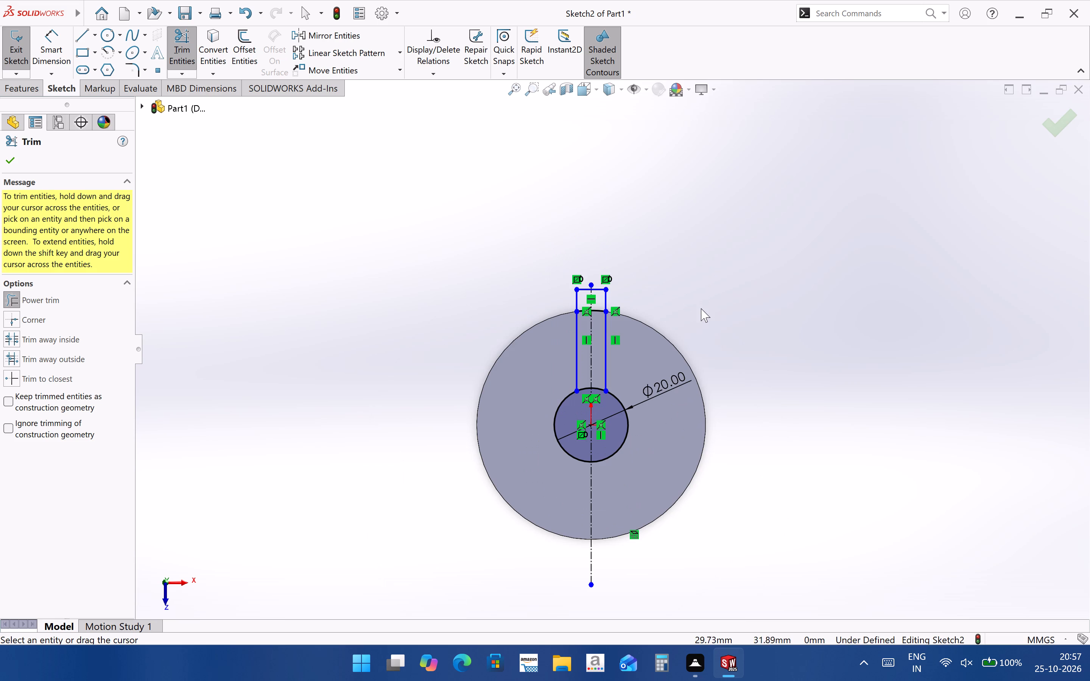
{"action": "scroll", "coordinate": [696, 352], "scroll_direction": "down", "scroll_amount": 1}
{"action": "scroll", "coordinate": [612, 306], "scroll_direction": "down", "scroll_amount": 2}
{"action": "left_click_drag", "start_coordinate": [624, 283], "coordinate": [578, 285]}
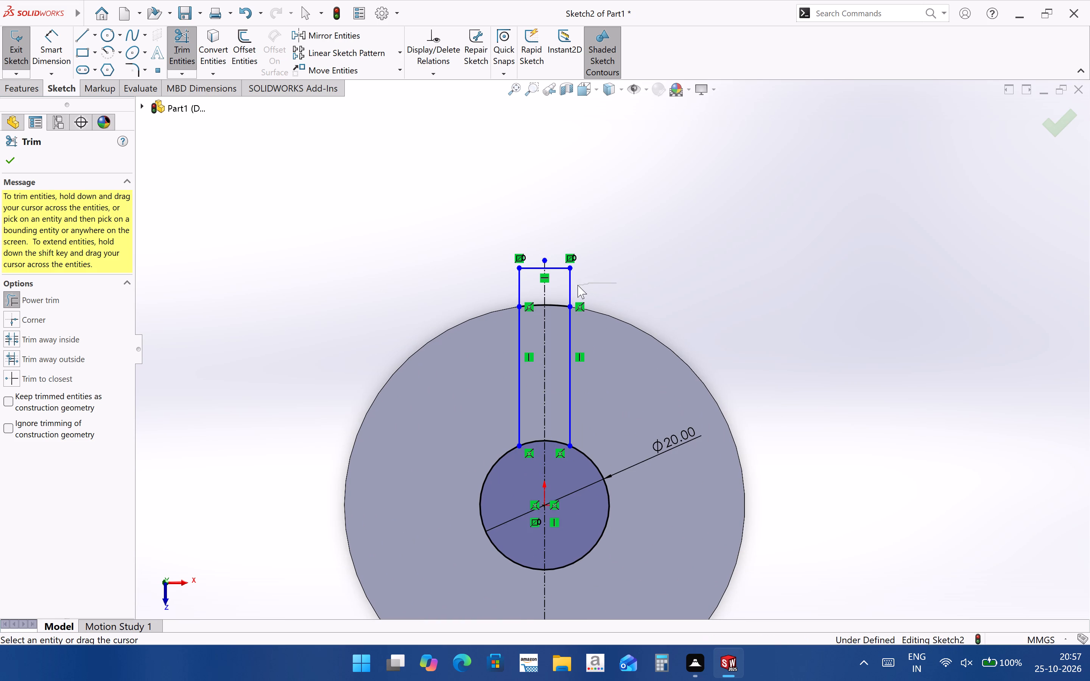
{"action": "left_click_drag", "start_coordinate": [578, 285], "coordinate": [561, 285]}
{"action": "left_click_drag", "start_coordinate": [501, 277], "coordinate": [528, 280]}
{"action": "left_click_drag", "start_coordinate": [519, 278], "coordinate": [570, 255]}
{"action": "left_click_drag", "start_coordinate": [581, 261], "coordinate": [527, 287]}
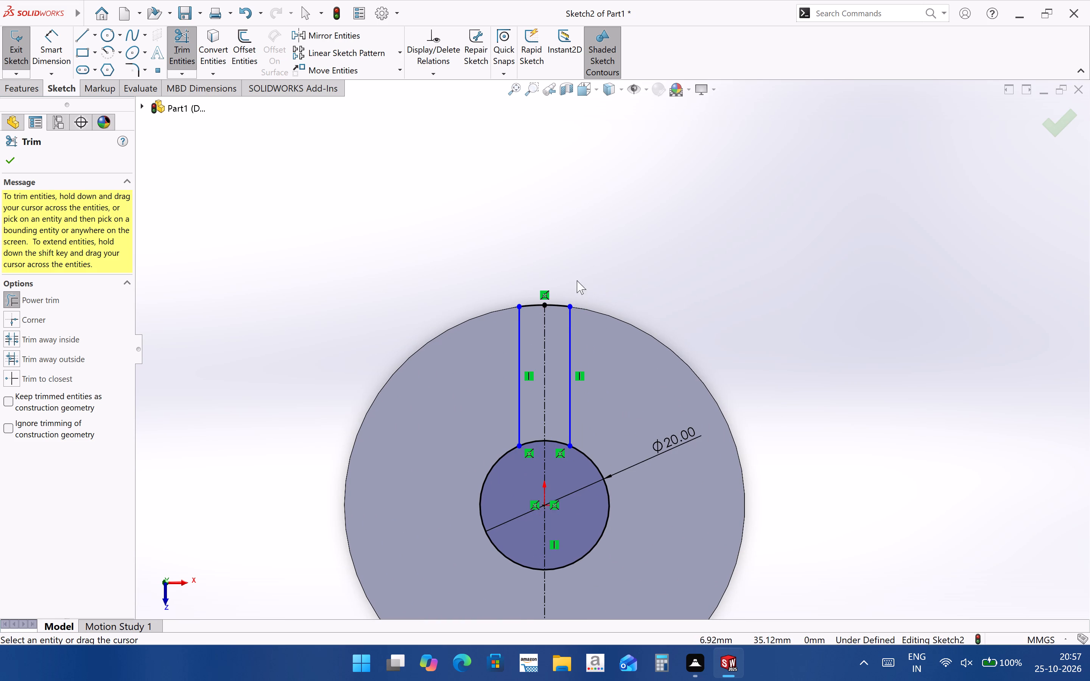
Dimension the slot's right side at 5 mm from the centerline, measured between their upper endpoints at the rim.
{"action": "scroll", "coordinate": [640, 266], "scroll_direction": "up", "scroll_amount": 1}
{"action": "scroll", "coordinate": [638, 387], "scroll_direction": "down", "scroll_amount": 2}
{"action": "scroll", "coordinate": [602, 384], "scroll_direction": "down", "scroll_amount": 2}
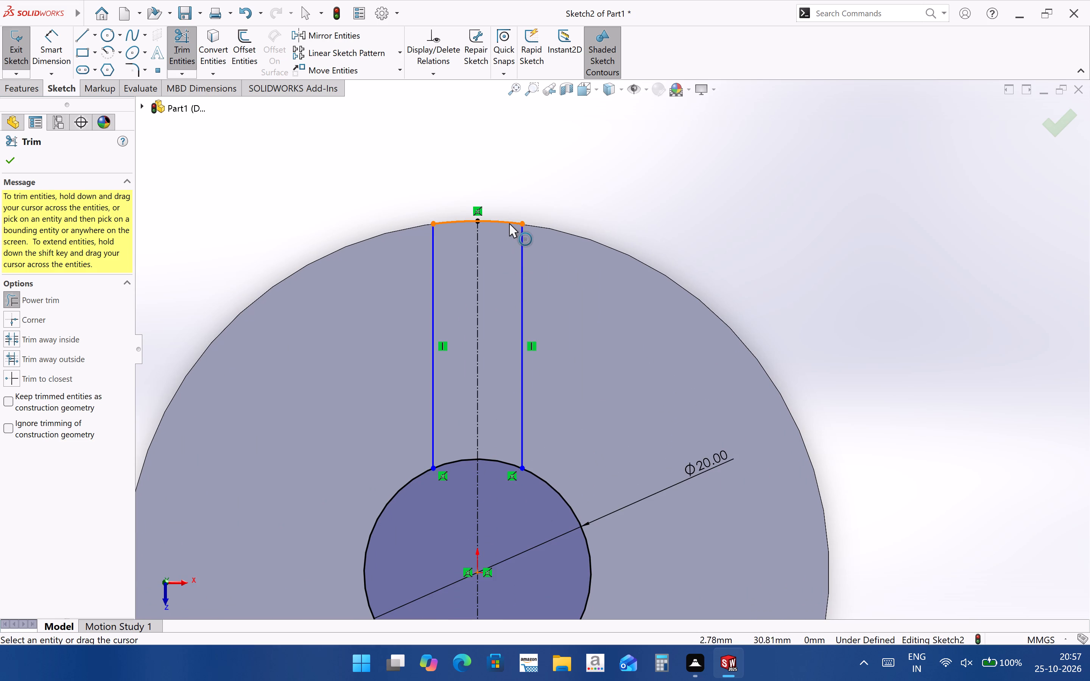
{"action": "scroll", "coordinate": [609, 232], "scroll_direction": "up", "scroll_amount": 2}
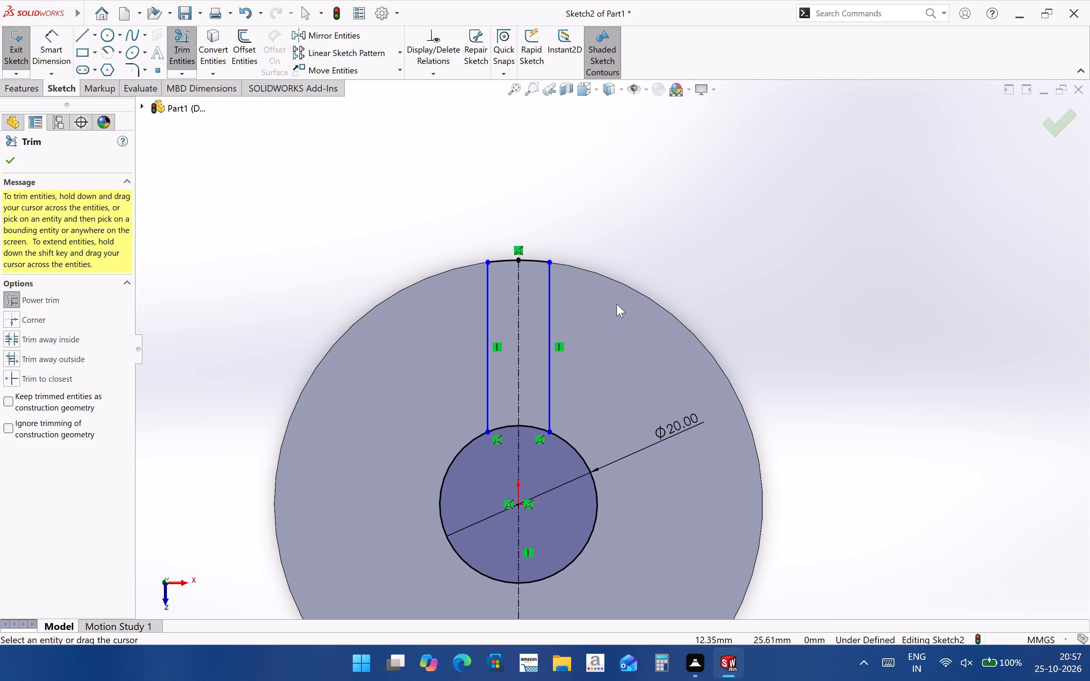
{"action": "left_click", "coordinate": [53, 56]}
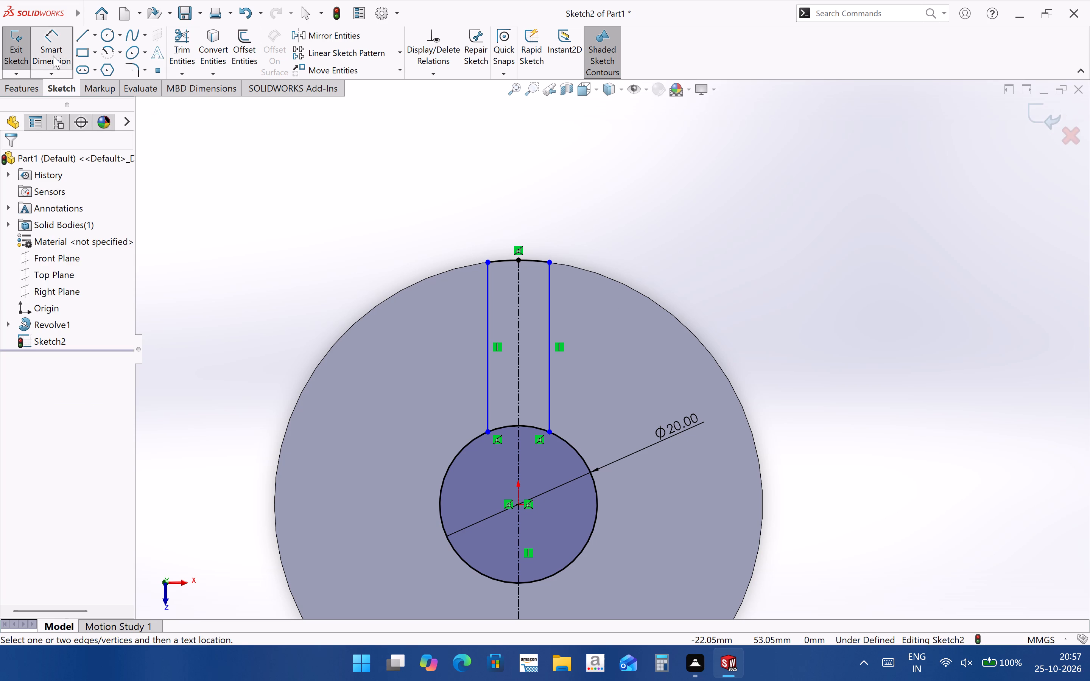
{"action": "left_click", "coordinate": [520, 260]}
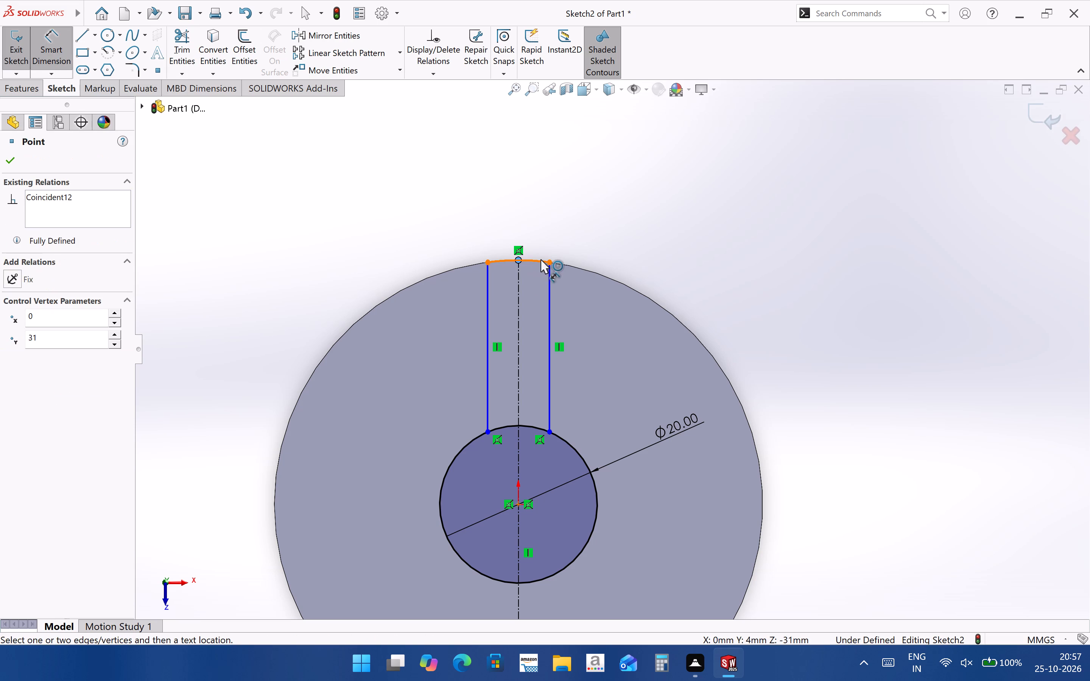
{"action": "left_click", "coordinate": [550, 261]}
{"action": "left_click", "coordinate": [543, 220]}
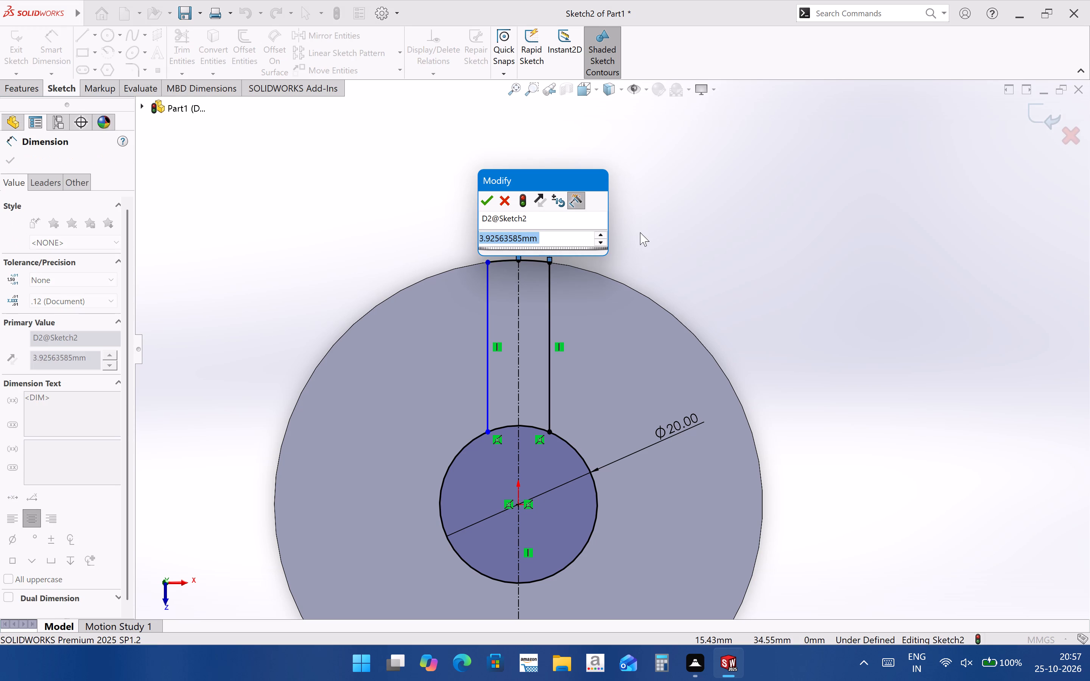
{"action": "key", "text": "5"}
{"action": "key", "text": "Return"}
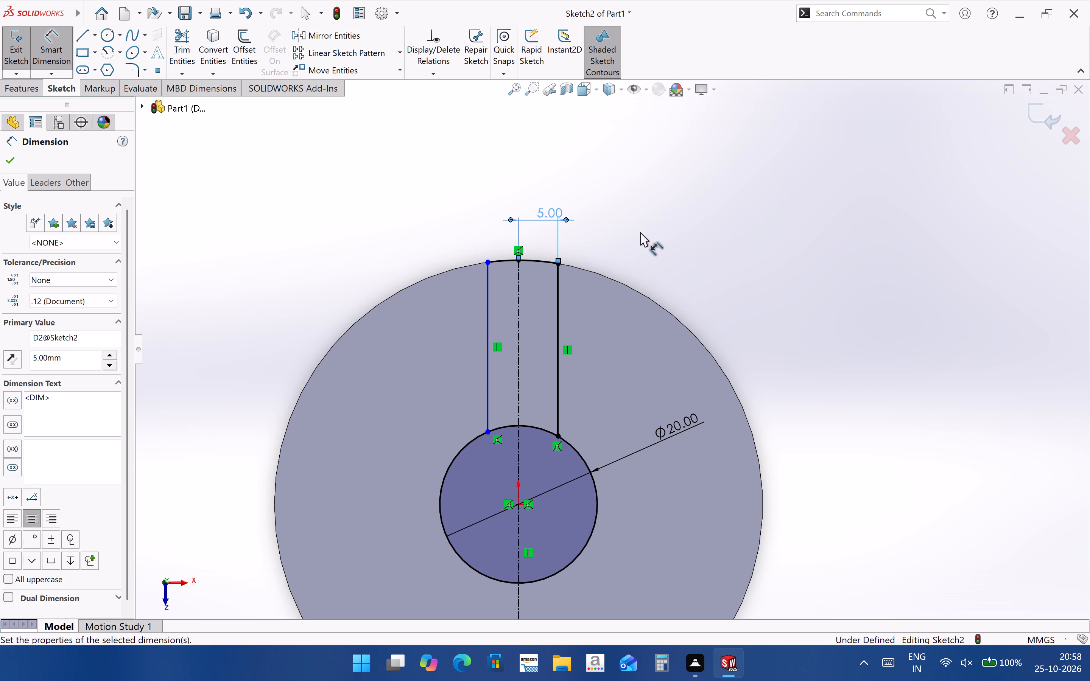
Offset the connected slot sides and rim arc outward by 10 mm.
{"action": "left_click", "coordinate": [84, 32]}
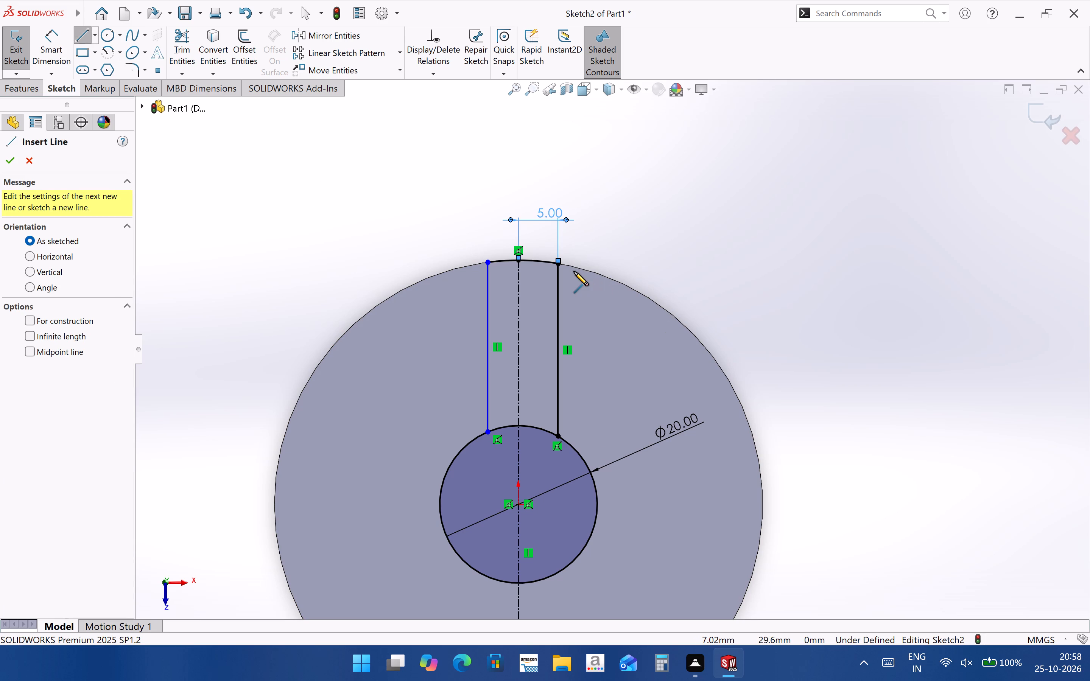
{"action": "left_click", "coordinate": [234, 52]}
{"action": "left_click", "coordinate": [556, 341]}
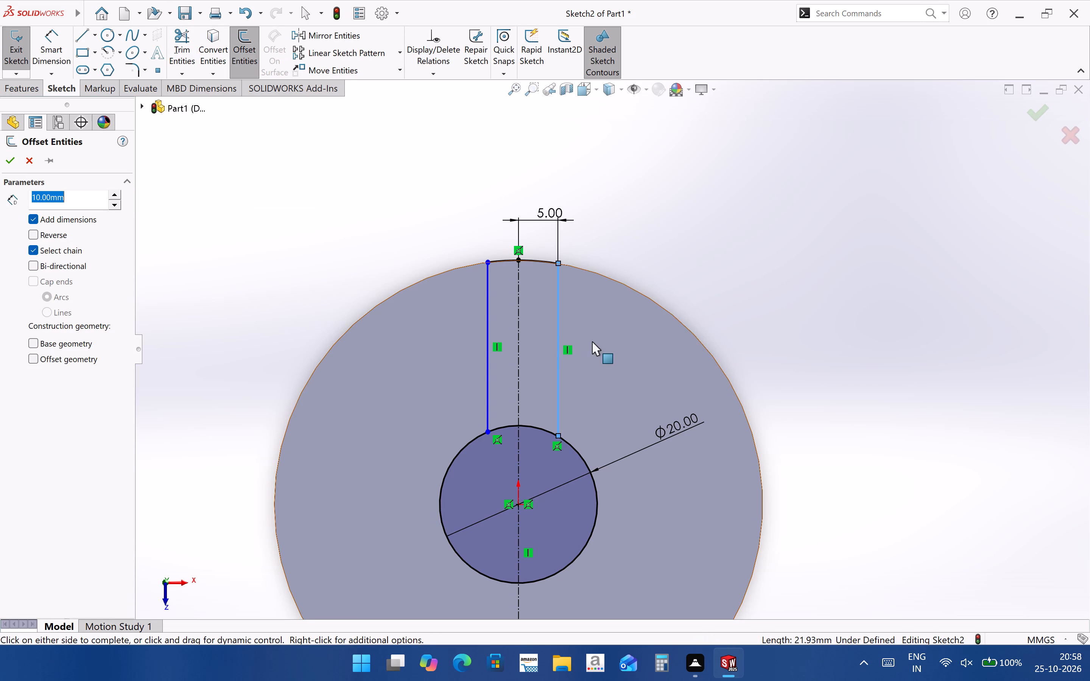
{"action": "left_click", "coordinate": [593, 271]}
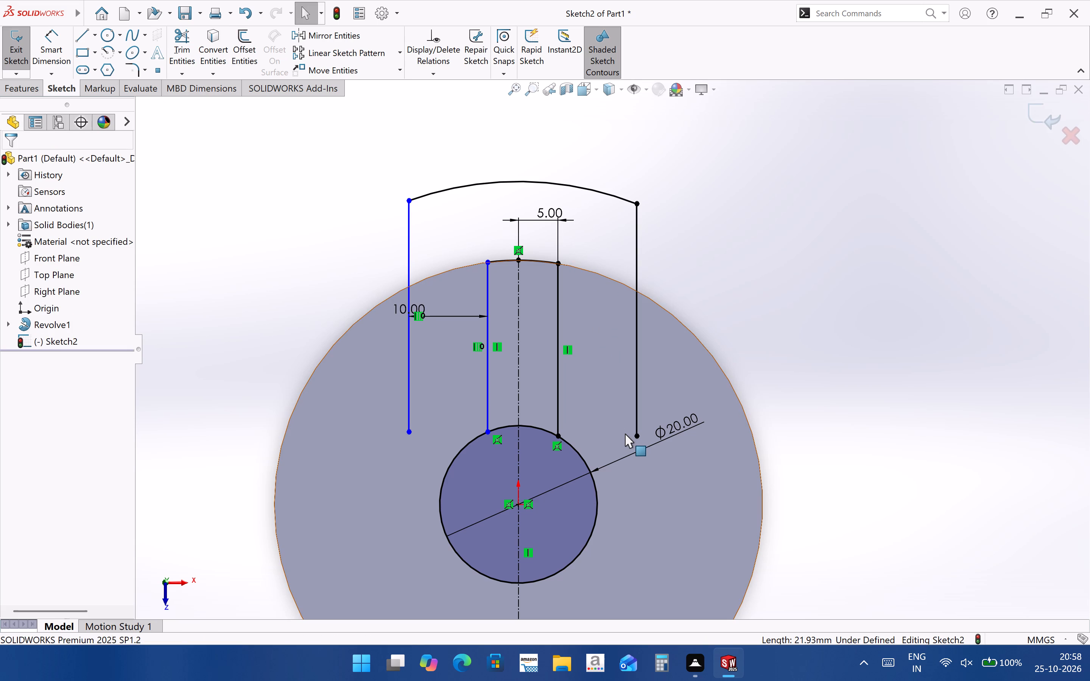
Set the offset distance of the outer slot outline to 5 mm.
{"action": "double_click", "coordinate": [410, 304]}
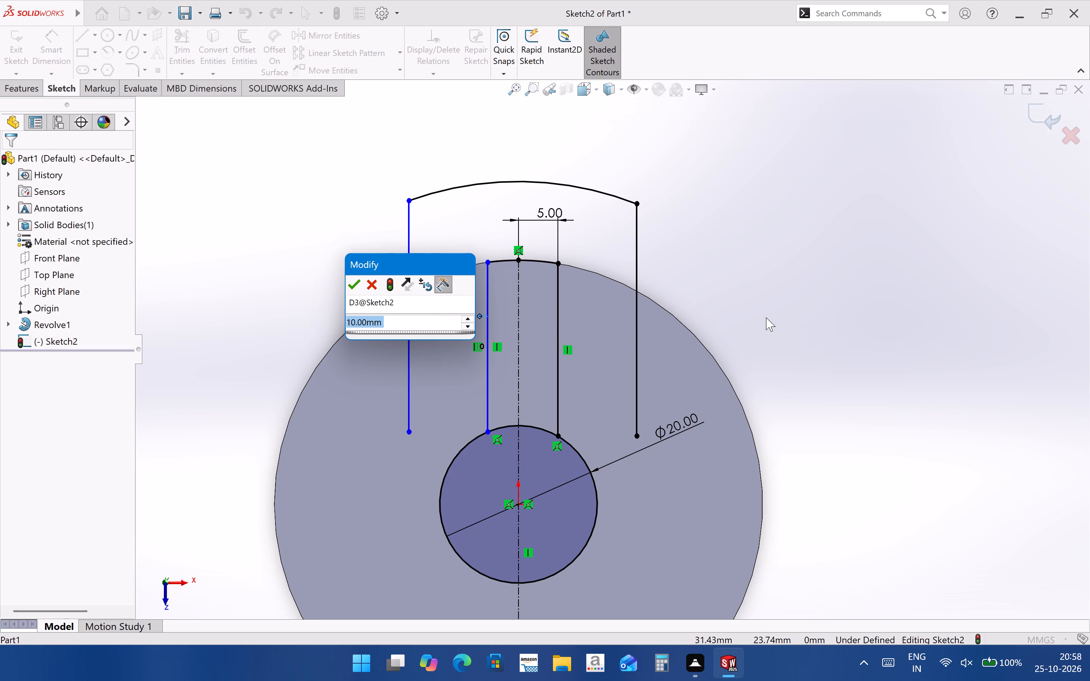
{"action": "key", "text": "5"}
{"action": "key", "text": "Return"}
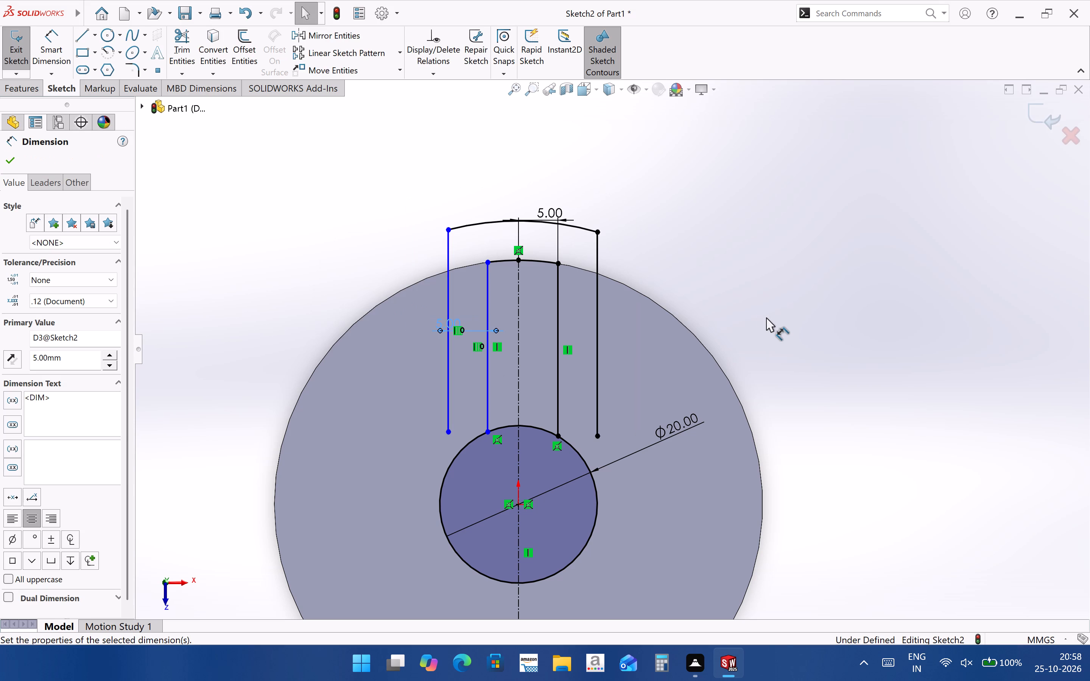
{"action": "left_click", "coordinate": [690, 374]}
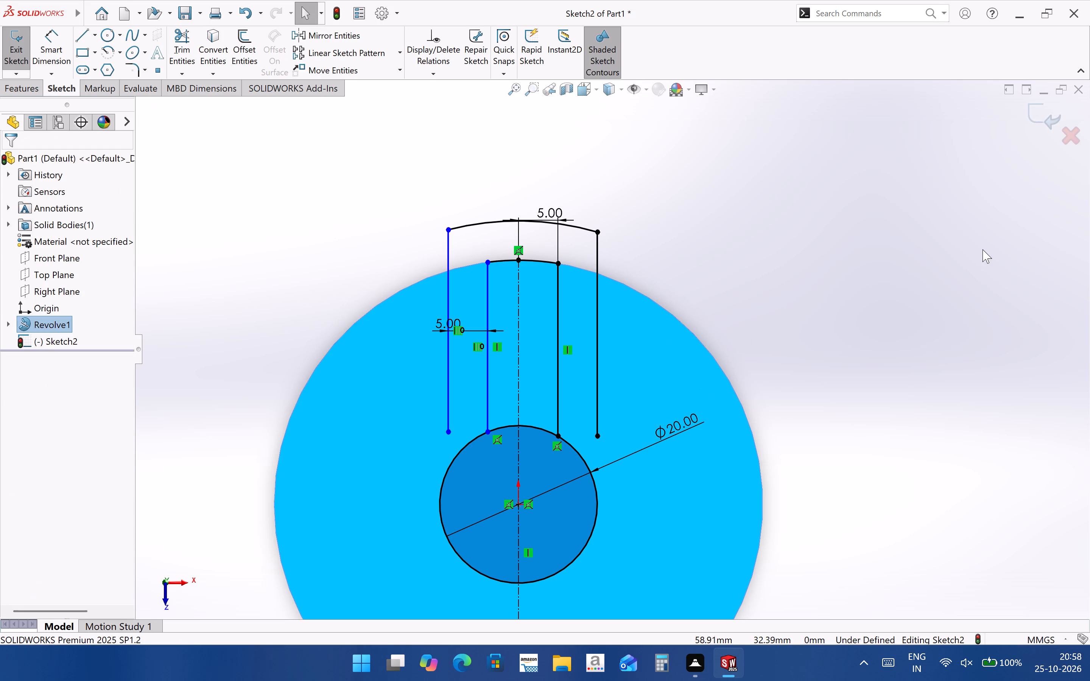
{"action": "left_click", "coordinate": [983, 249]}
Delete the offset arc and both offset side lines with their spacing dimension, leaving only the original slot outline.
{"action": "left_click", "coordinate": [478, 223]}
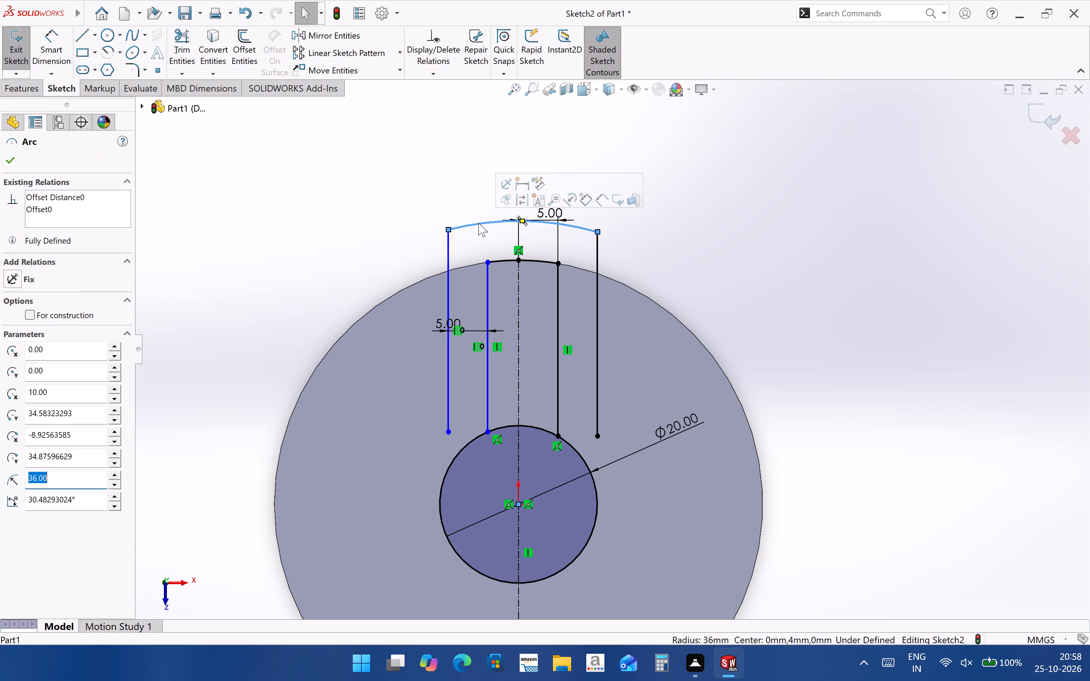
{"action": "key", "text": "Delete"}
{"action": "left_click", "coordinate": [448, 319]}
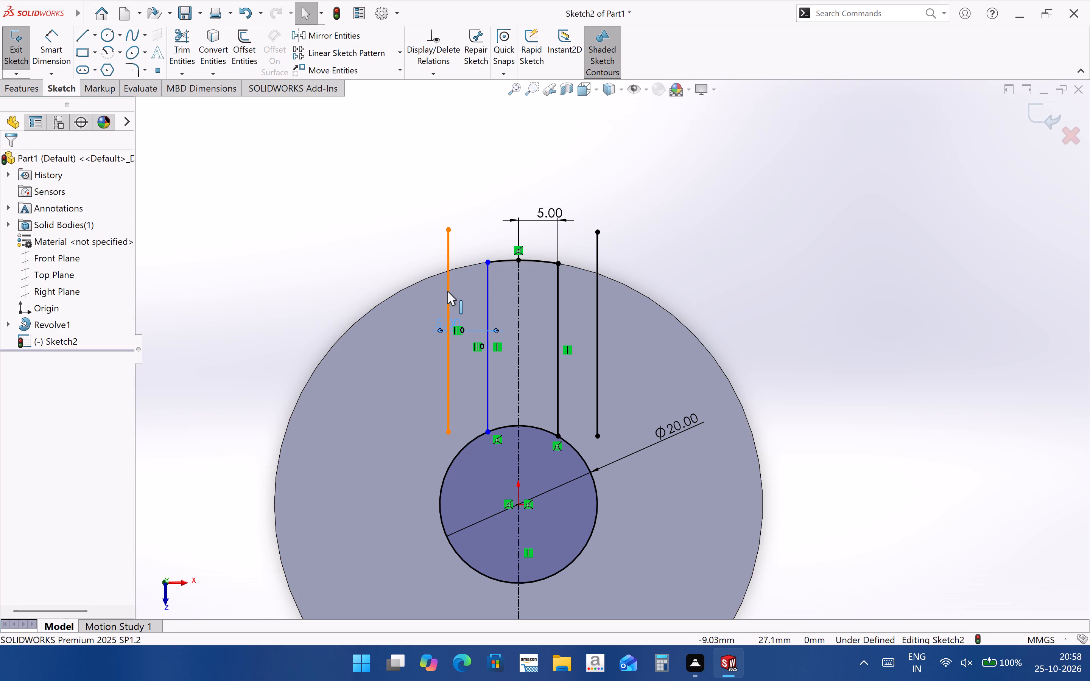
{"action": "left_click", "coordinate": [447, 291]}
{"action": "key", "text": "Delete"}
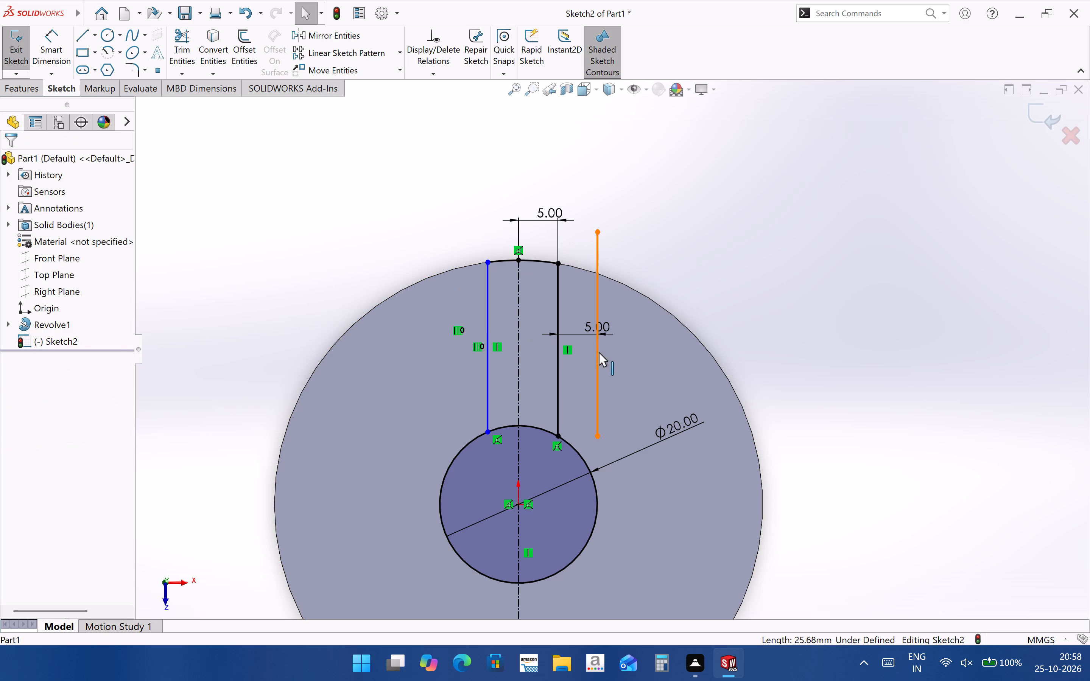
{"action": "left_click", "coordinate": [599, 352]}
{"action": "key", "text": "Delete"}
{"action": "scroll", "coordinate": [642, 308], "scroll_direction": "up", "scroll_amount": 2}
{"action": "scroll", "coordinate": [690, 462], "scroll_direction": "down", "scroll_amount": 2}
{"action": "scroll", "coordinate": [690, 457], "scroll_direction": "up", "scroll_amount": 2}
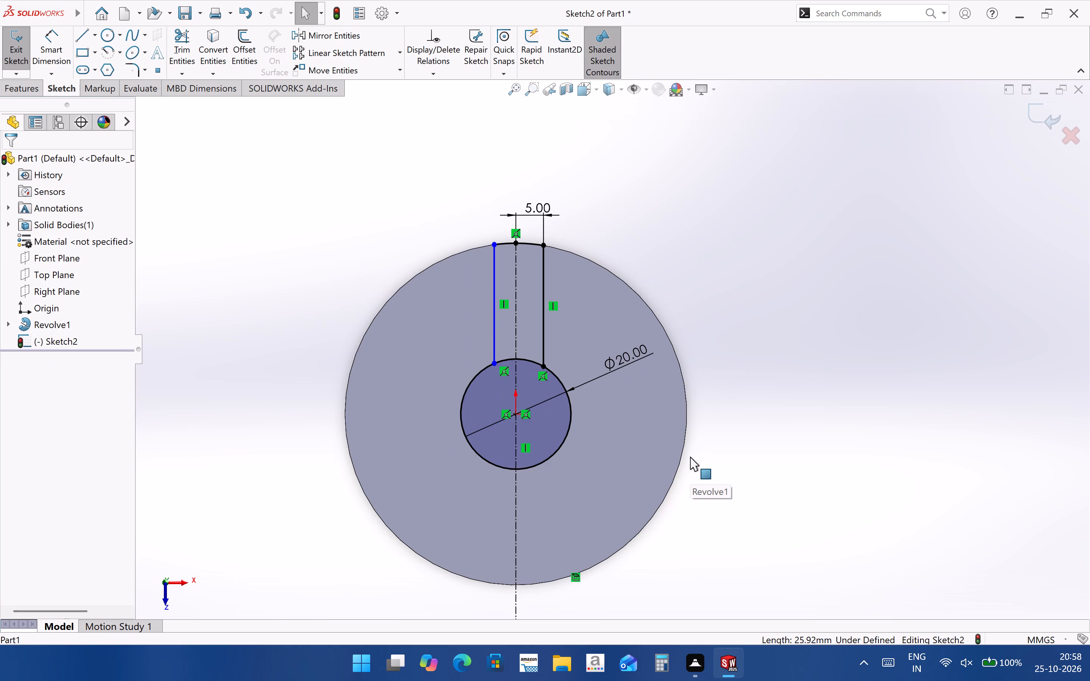
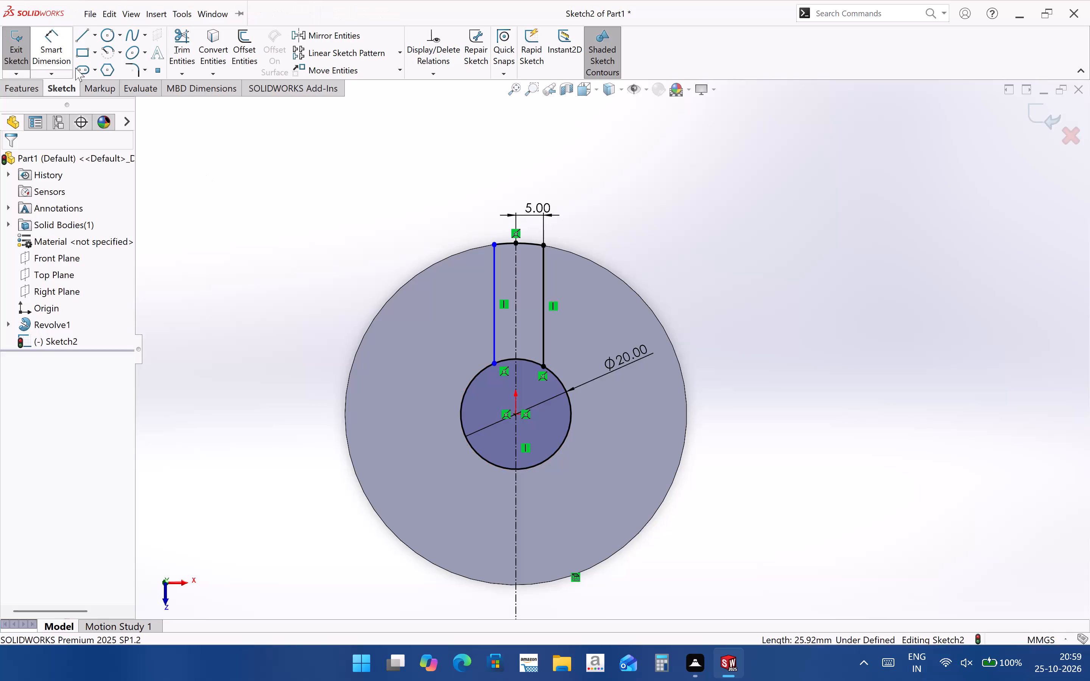
Draw a construction centerline about 43 mm long from the origin, angled down to the right and past the disc's rim.
{"action": "left_click", "coordinate": [95, 38]}
{"action": "left_click", "coordinate": [94, 67]}
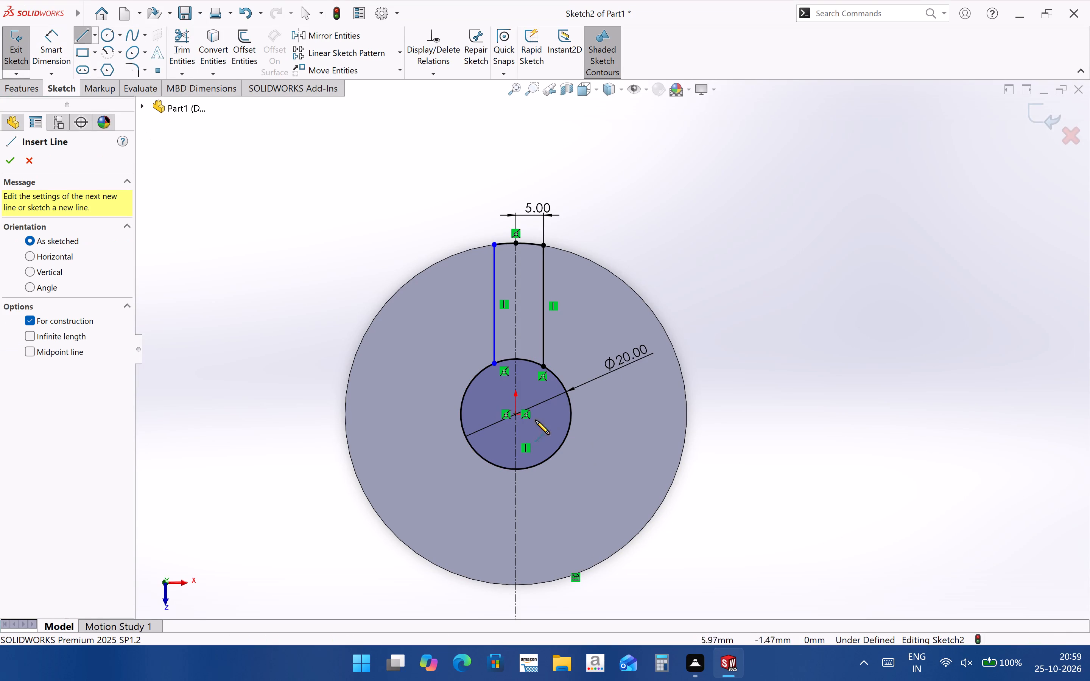
{"action": "left_click", "coordinate": [515, 415]}
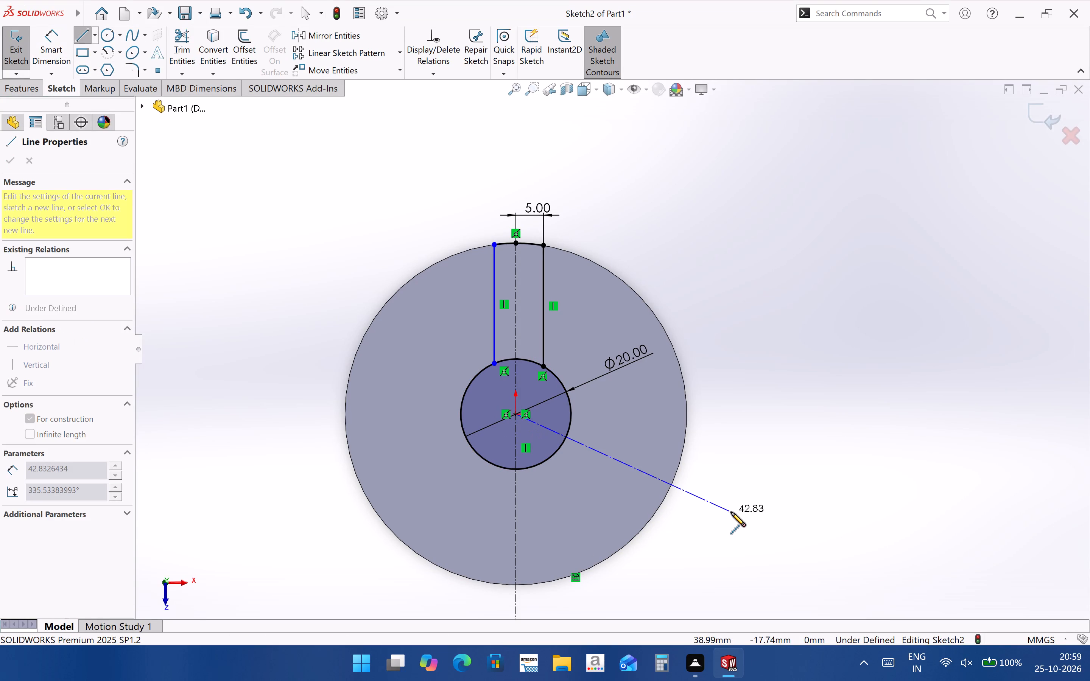
{"action": "left_click", "coordinate": [731, 512]}
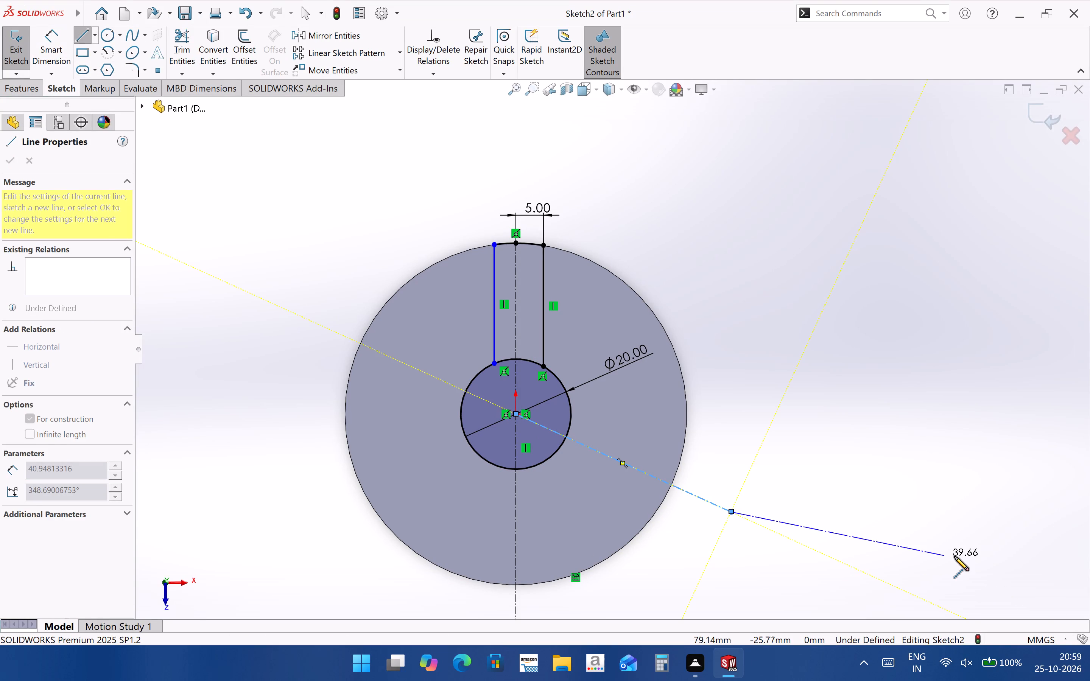
{"action": "key", "text": "Escape"}
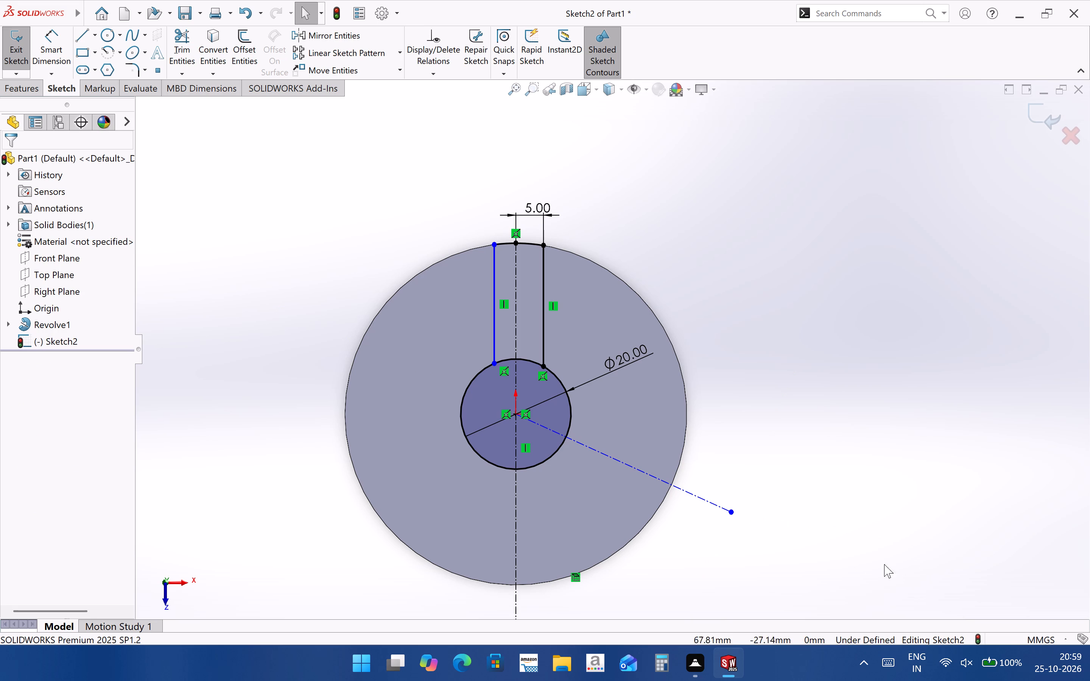
Dimension the angle between the lower vertical centerline and the angled centerline at 60 degrees.
{"action": "scroll", "coordinate": [555, 396], "scroll_direction": "up", "scroll_amount": 2}
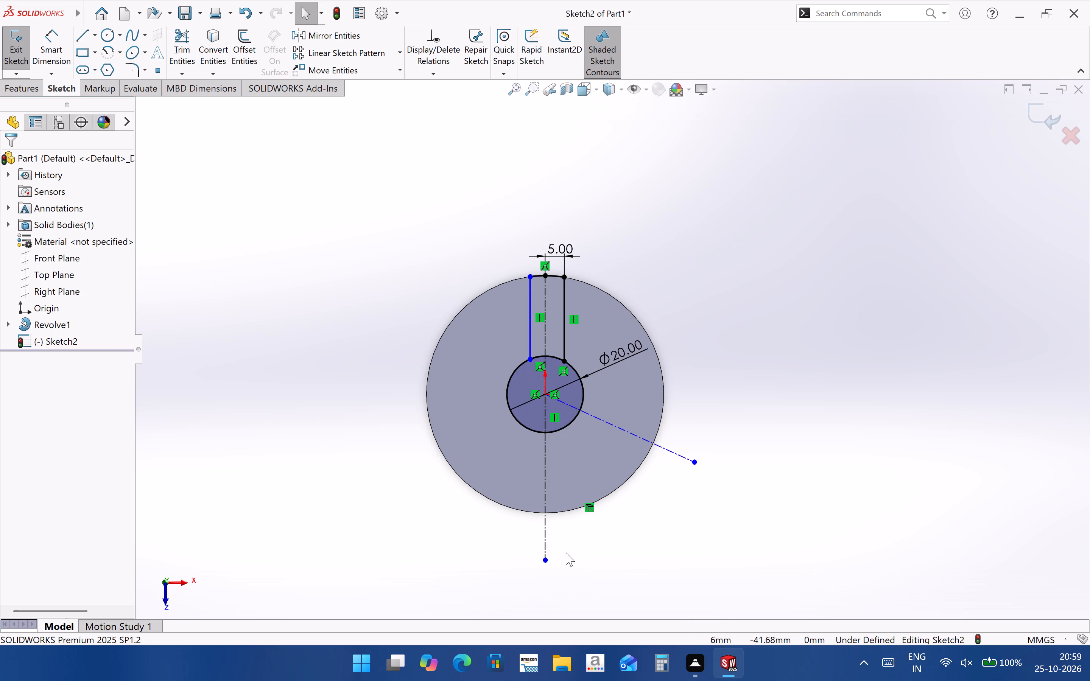
{"action": "left_click", "coordinate": [52, 53]}
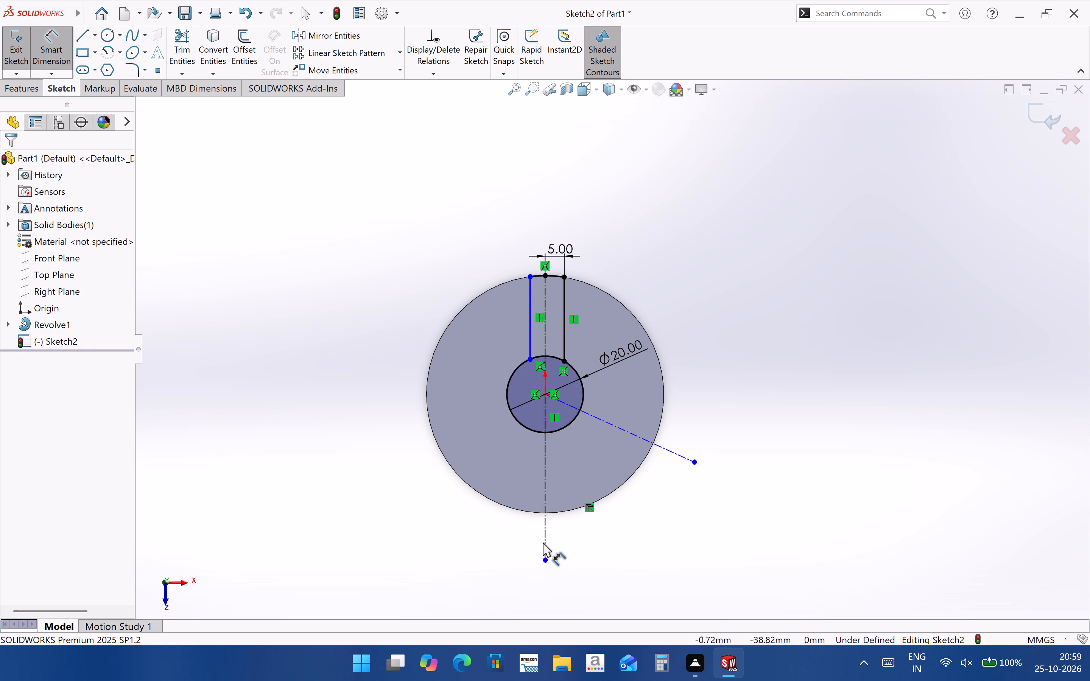
{"action": "left_click", "coordinate": [543, 542], "text": "ctrl"}
{"action": "left_click", "coordinate": [683, 457], "text": "ctrl"}
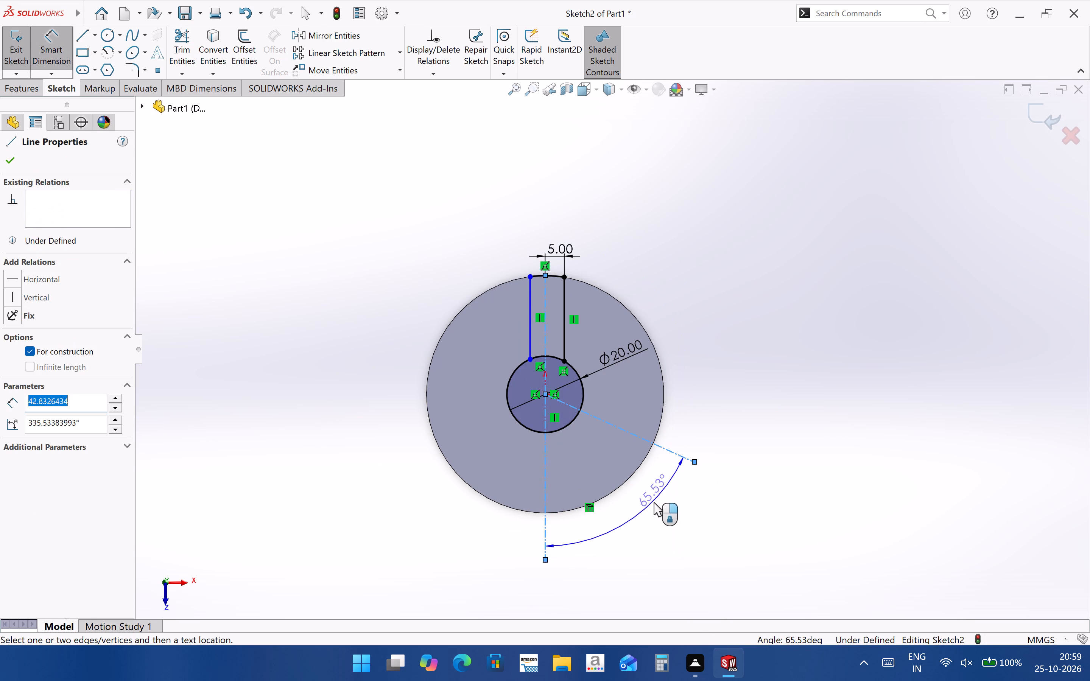
{"action": "left_click", "coordinate": [649, 509]}
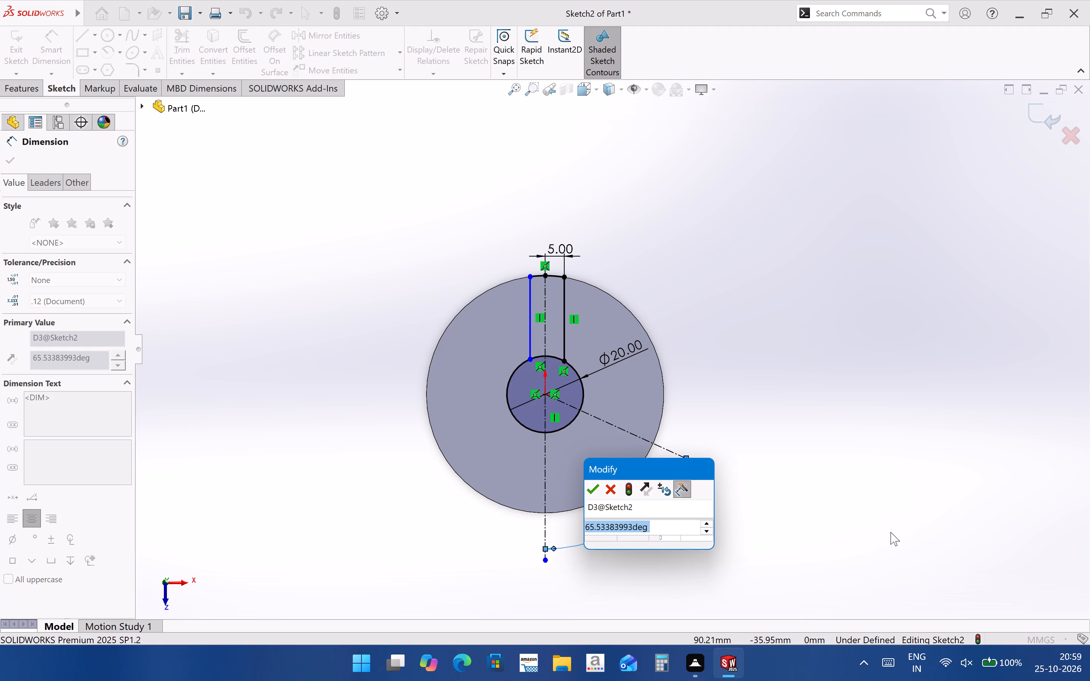
{"action": "key", "text": "6"}
{"action": "key", "text": "0"}
{"action": "key", "text": "Return"}
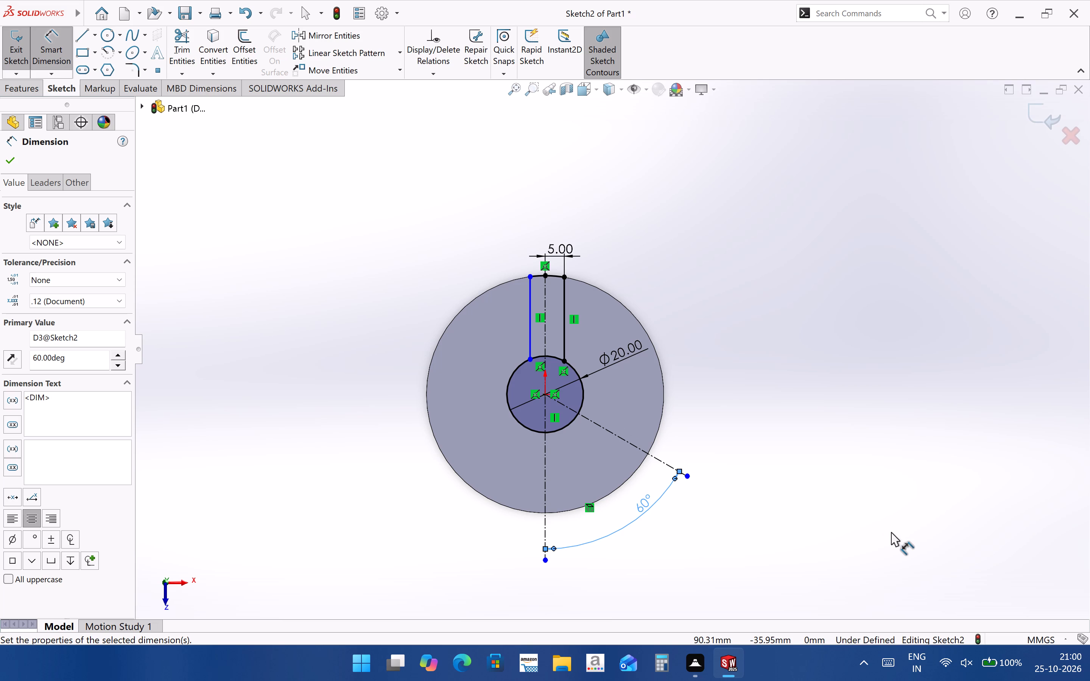
Draw a solid line about 33 mm long from the central circle past the rim, above the angled centerline and parallel to it.
{"action": "scroll", "coordinate": [595, 408], "scroll_direction": "down", "scroll_amount": 2}
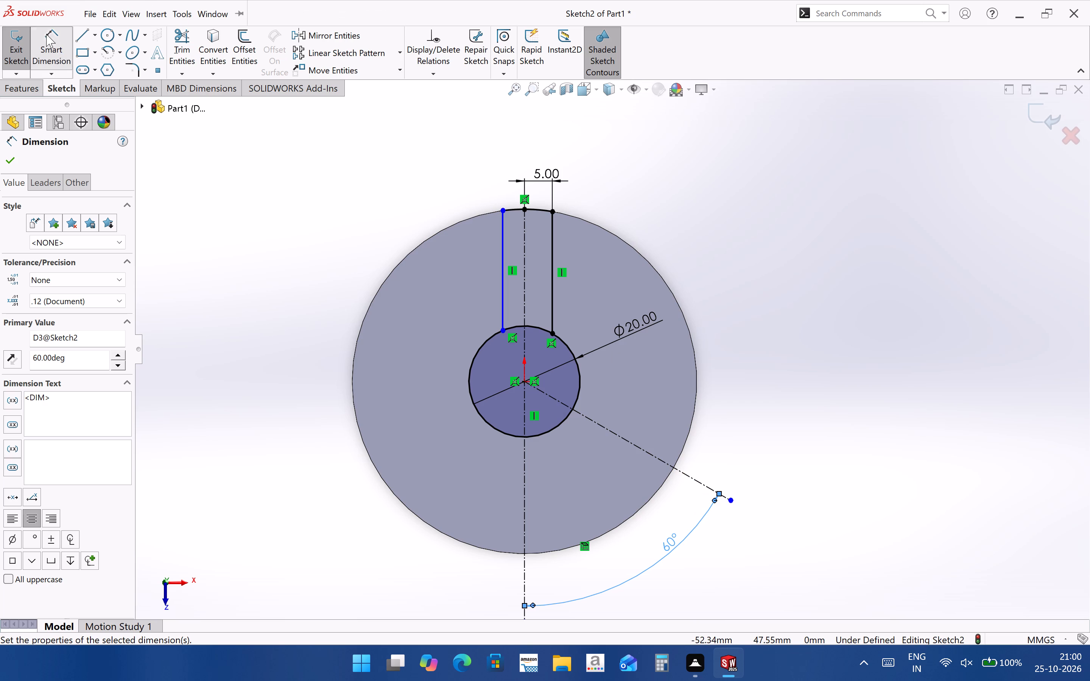
{"action": "left_click", "coordinate": [79, 36]}
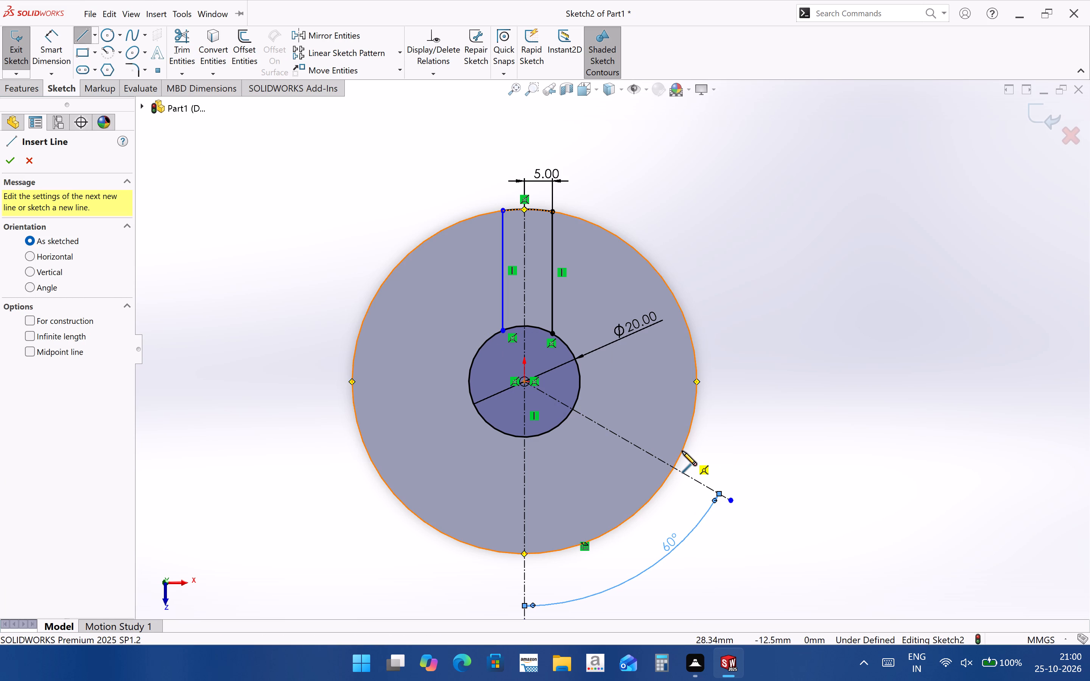
{"action": "left_click", "coordinate": [579, 387]}
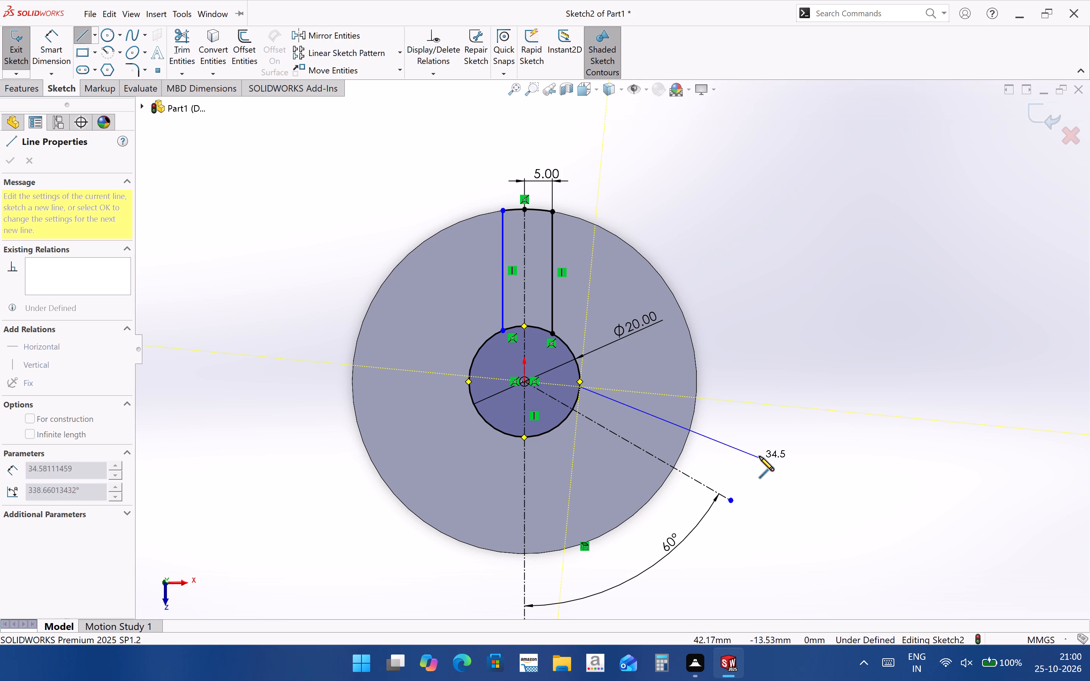
{"action": "left_click", "coordinate": [740, 477]}
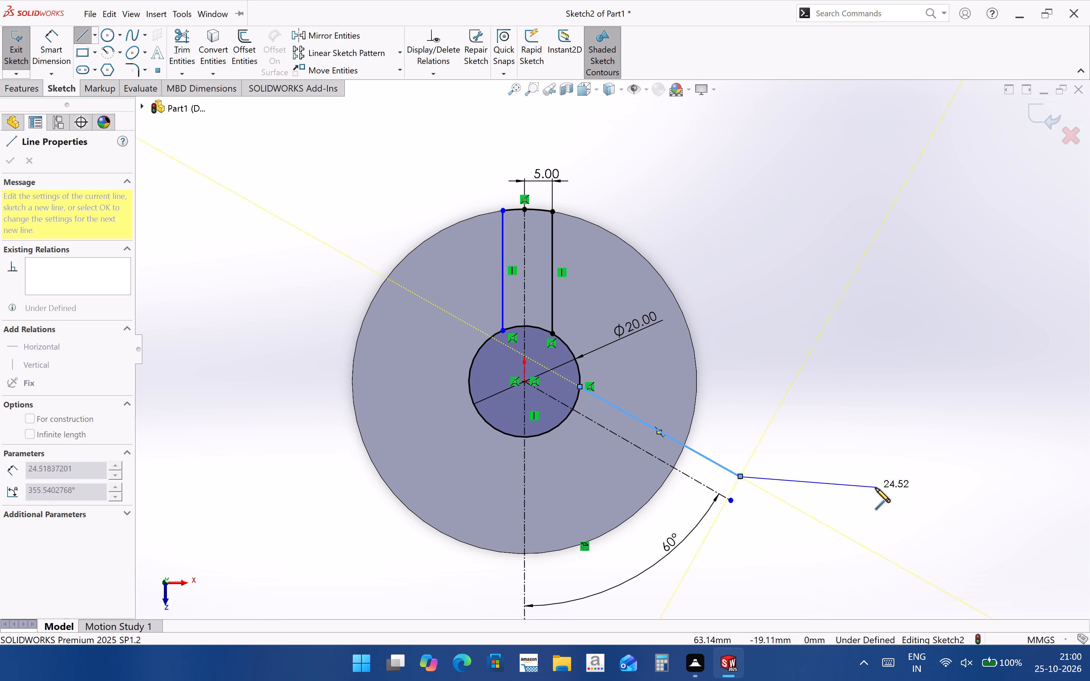
{"action": "key", "text": "Escape"}
{"action": "left_click", "coordinate": [728, 471]}
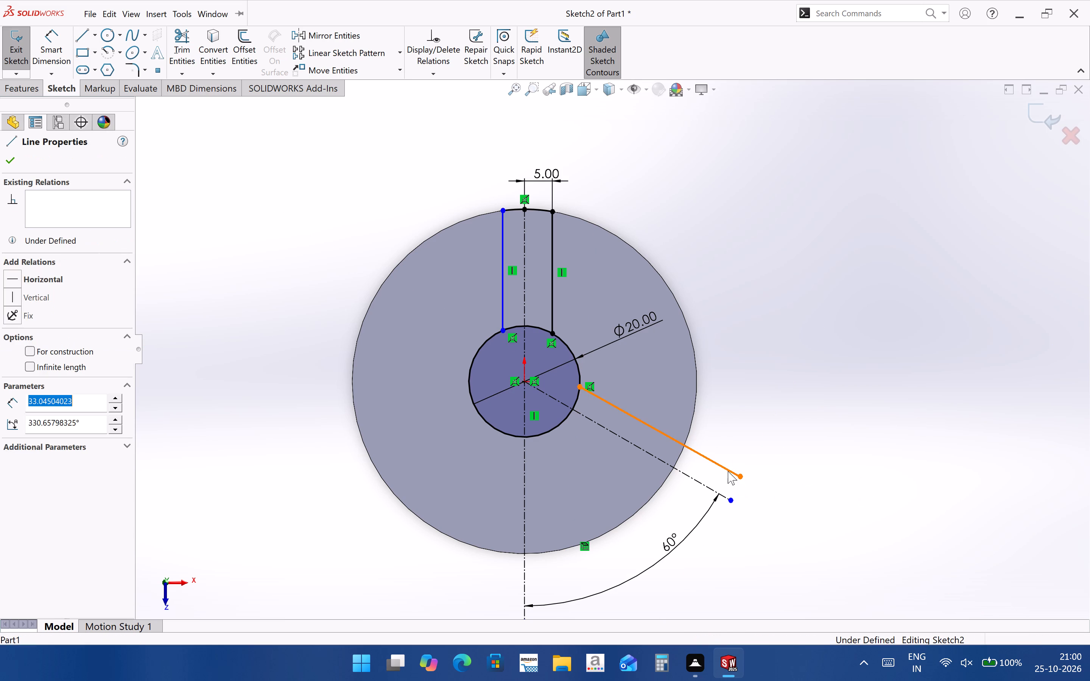
{"action": "left_click", "coordinate": [708, 489], "text": "ctrl"}
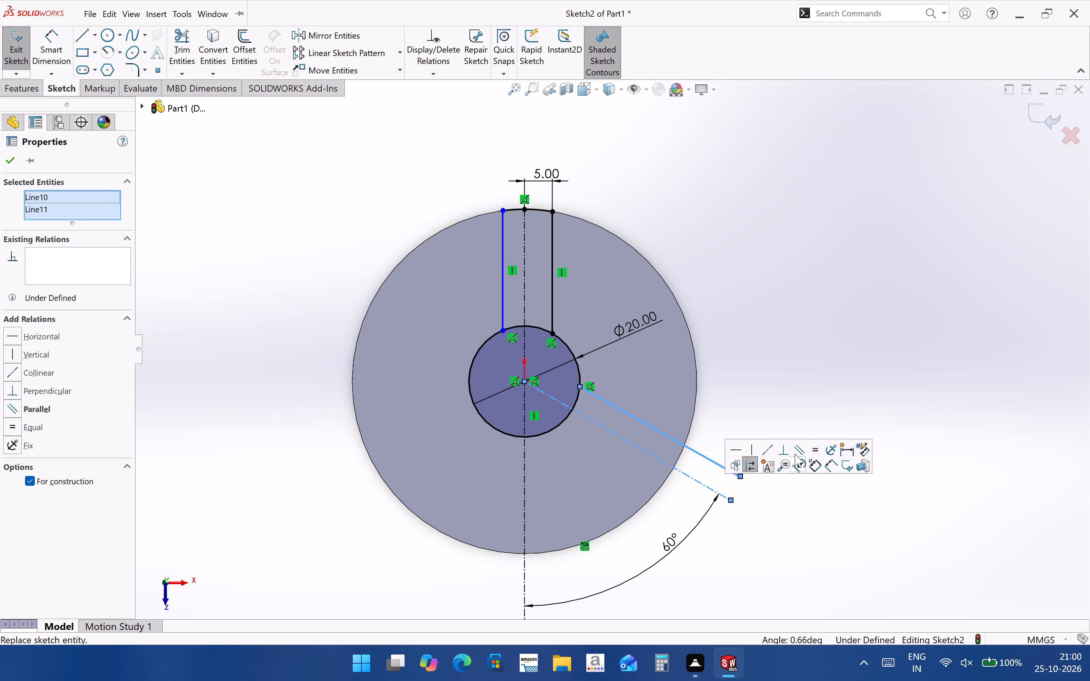
{"action": "left_click", "coordinate": [795, 454]}
{"action": "left_click", "coordinate": [809, 496]}
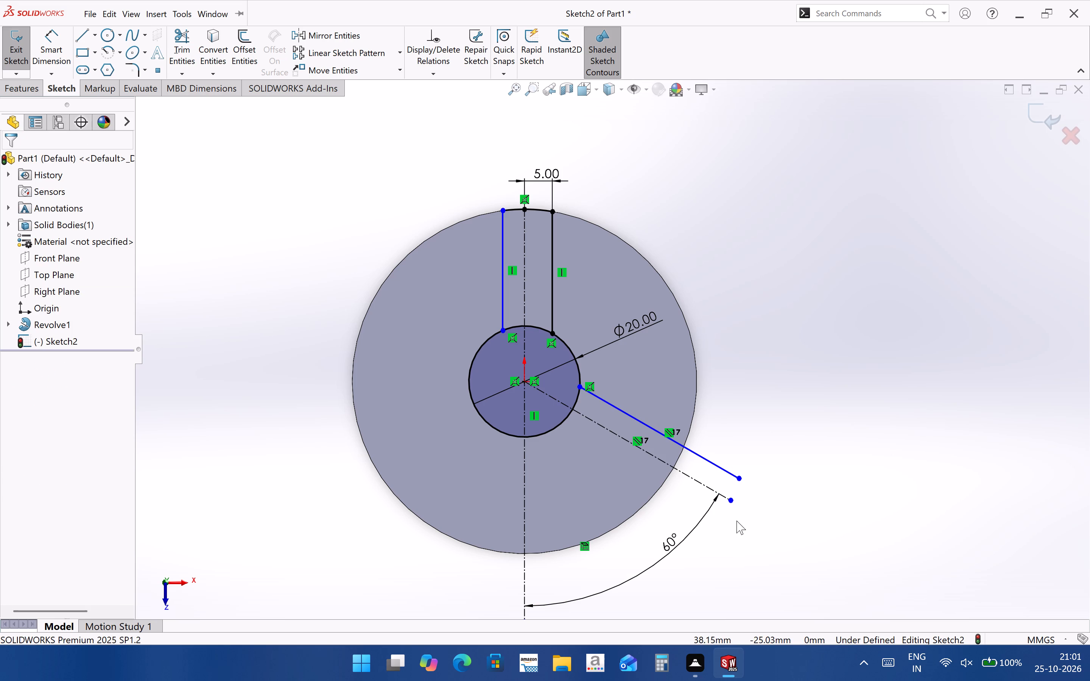
Dimension the distance between the angled solid line and its centerline at 5 mm.
{"action": "left_click", "coordinate": [50, 41]}
{"action": "left_click", "coordinate": [730, 472]}
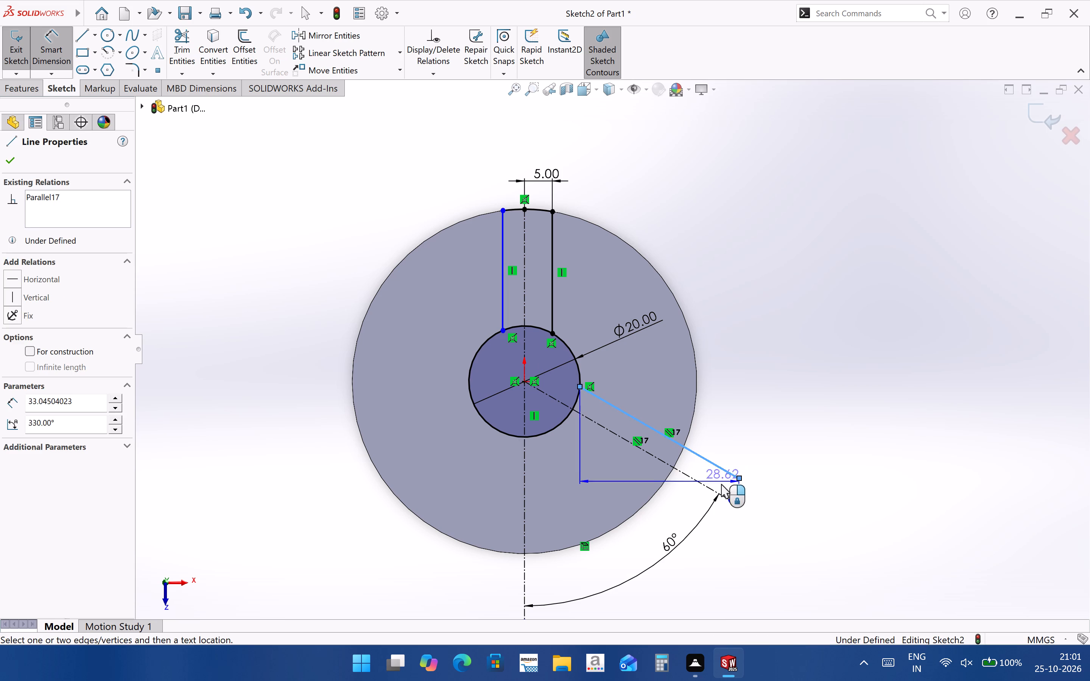
{"action": "left_click", "coordinate": [715, 491]}
{"action": "left_click", "coordinate": [776, 502]}
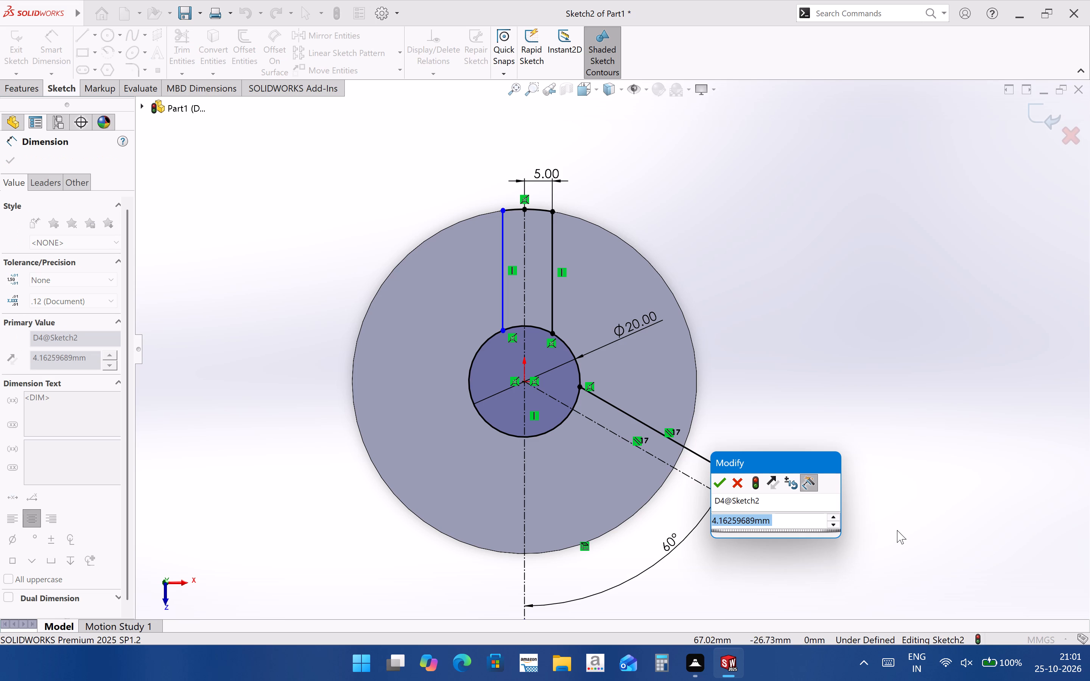
{"action": "key", "text": "1"}
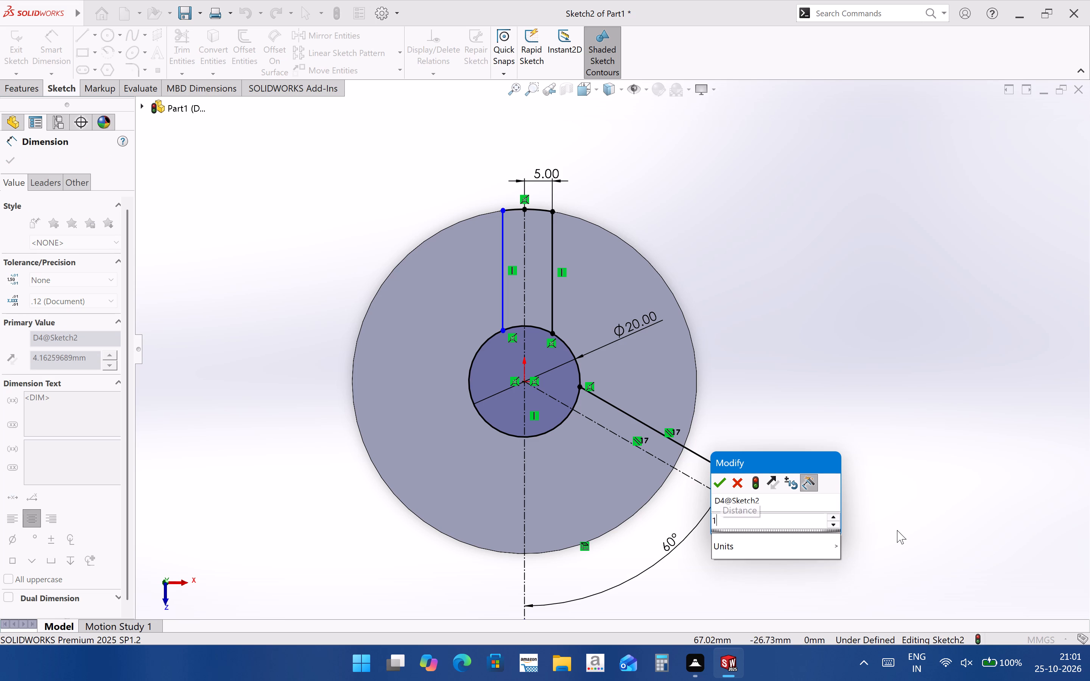
{"action": "key", "text": "BackSpace"}
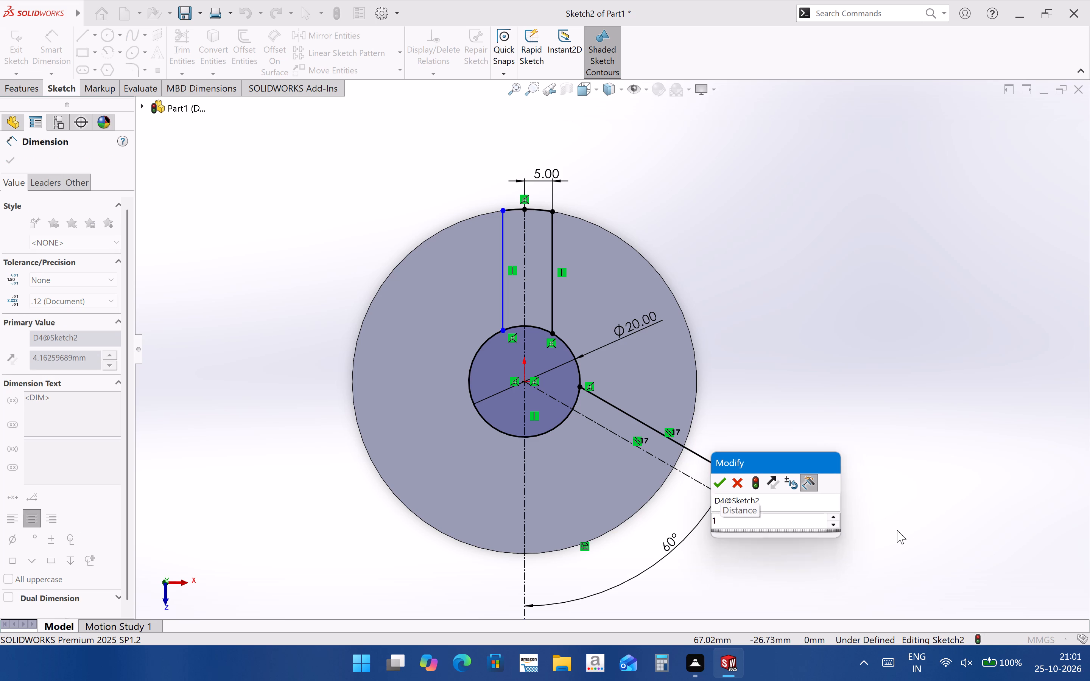
{"action": "key", "text": "5"}
{"action": "key", "text": "Return"}
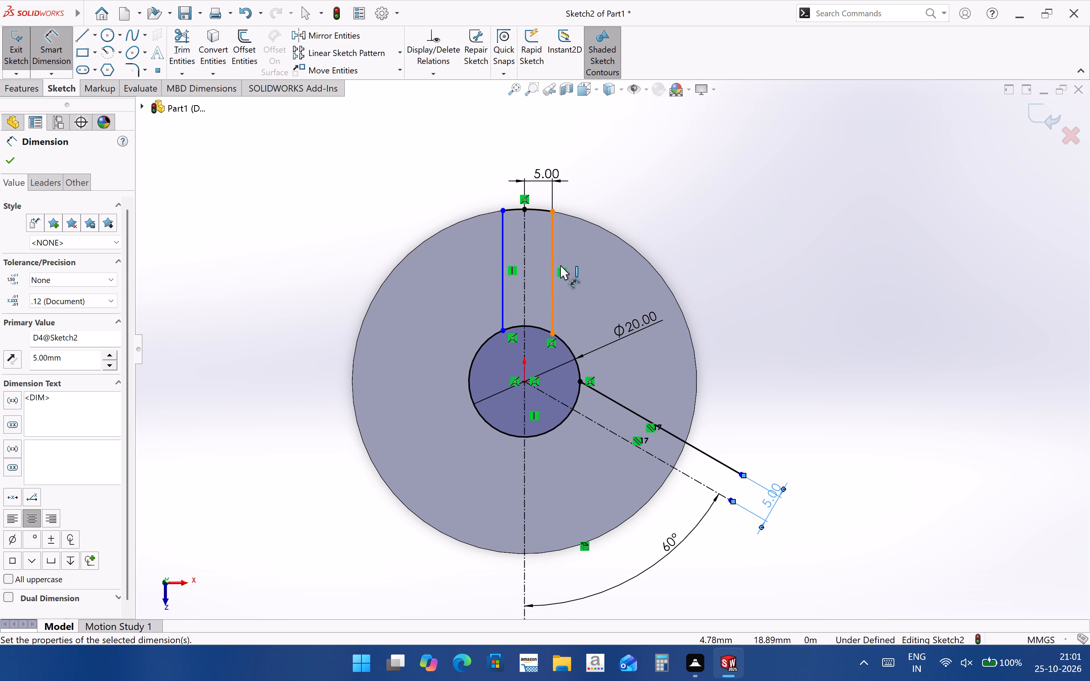
Trim away the upper slot's rim arc and left side line, and extend the vertical centerline slightly above the rim.
{"action": "left_click", "coordinate": [178, 47]}
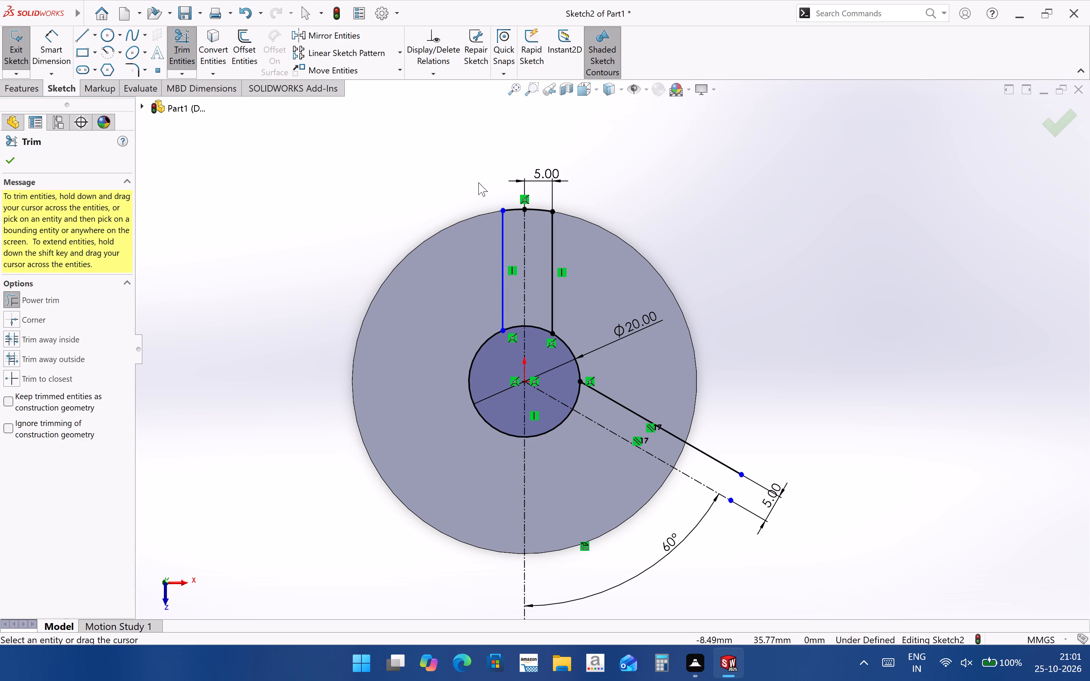
{"action": "left_click_drag", "start_coordinate": [478, 182], "coordinate": [521, 215]}
{"action": "left_click_drag", "start_coordinate": [540, 199], "coordinate": [535, 221]}
{"action": "left_click_drag", "start_coordinate": [494, 258], "coordinate": [514, 254]}
{"action": "left_click_drag", "start_coordinate": [517, 210], "coordinate": [528, 207]}
{"action": "left_click", "coordinate": [525, 208]}
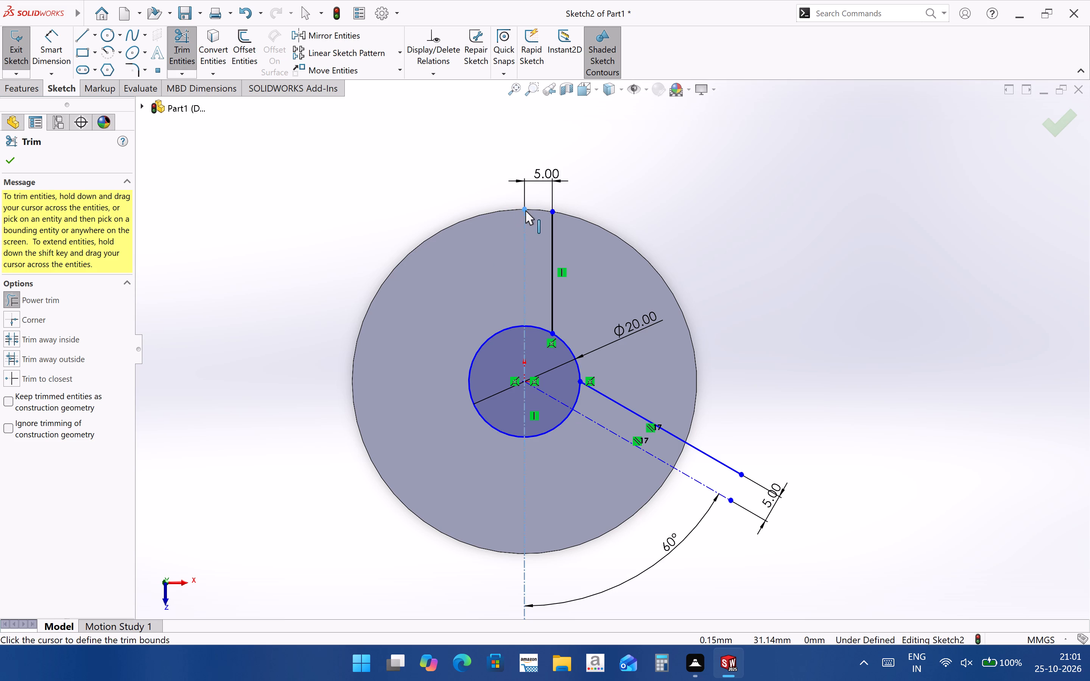
{"action": "left_click", "coordinate": [776, 185]}
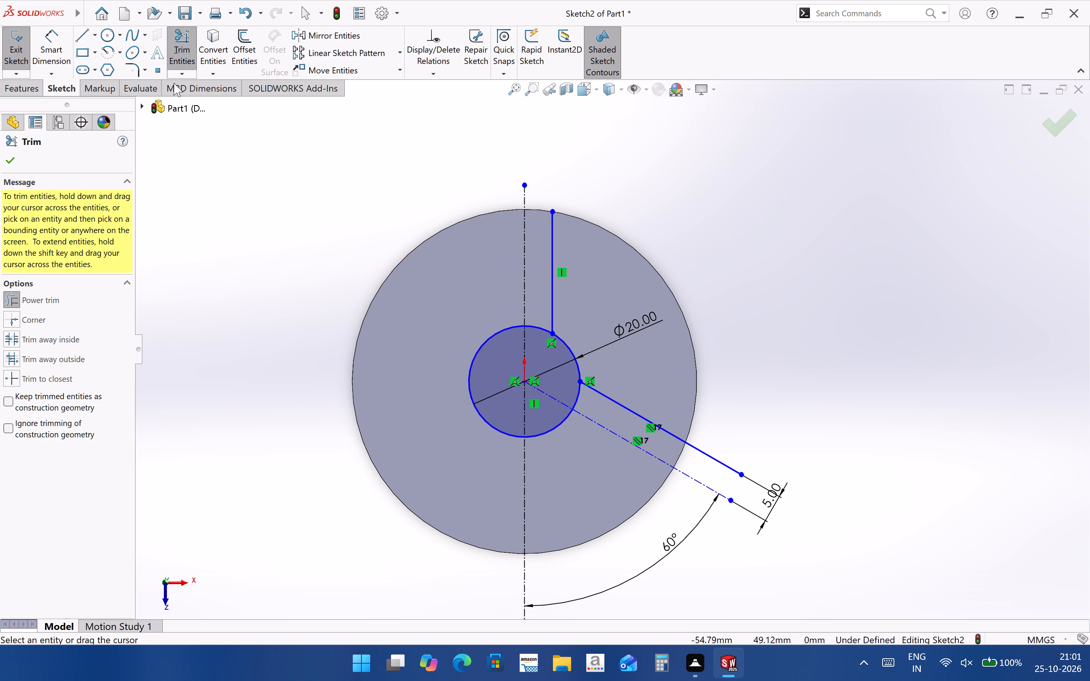
Draw a line about 23 mm long from the rim toward the central circle, right of the remaining slot side and parallel to it.
{"action": "left_click", "coordinate": [84, 36]}
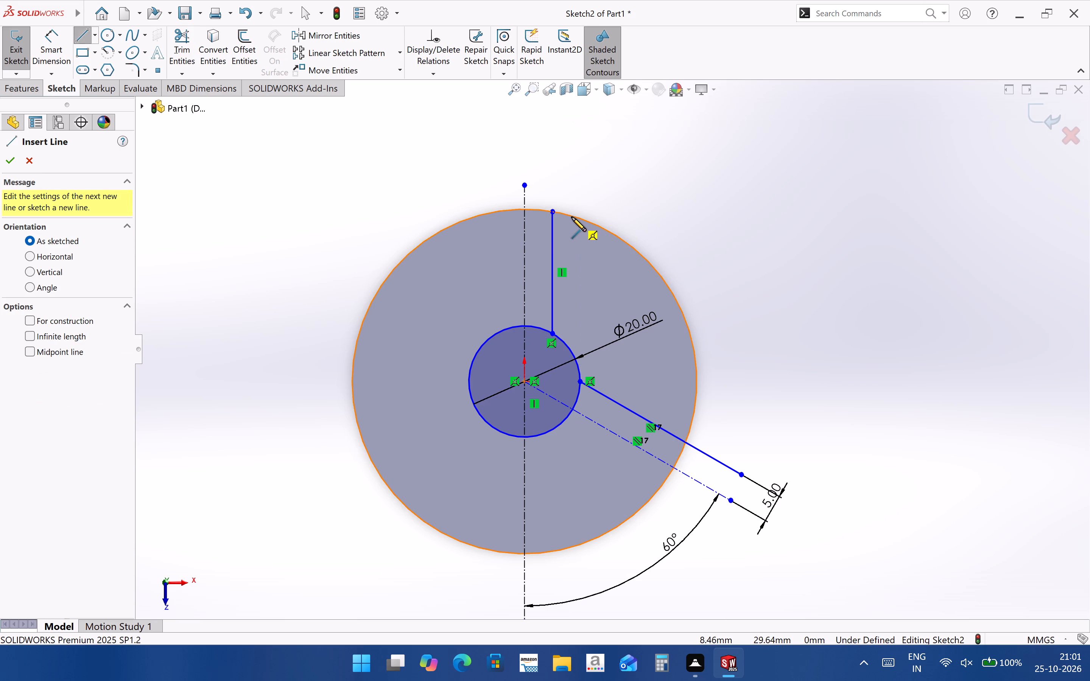
{"action": "left_click", "coordinate": [571, 216]}
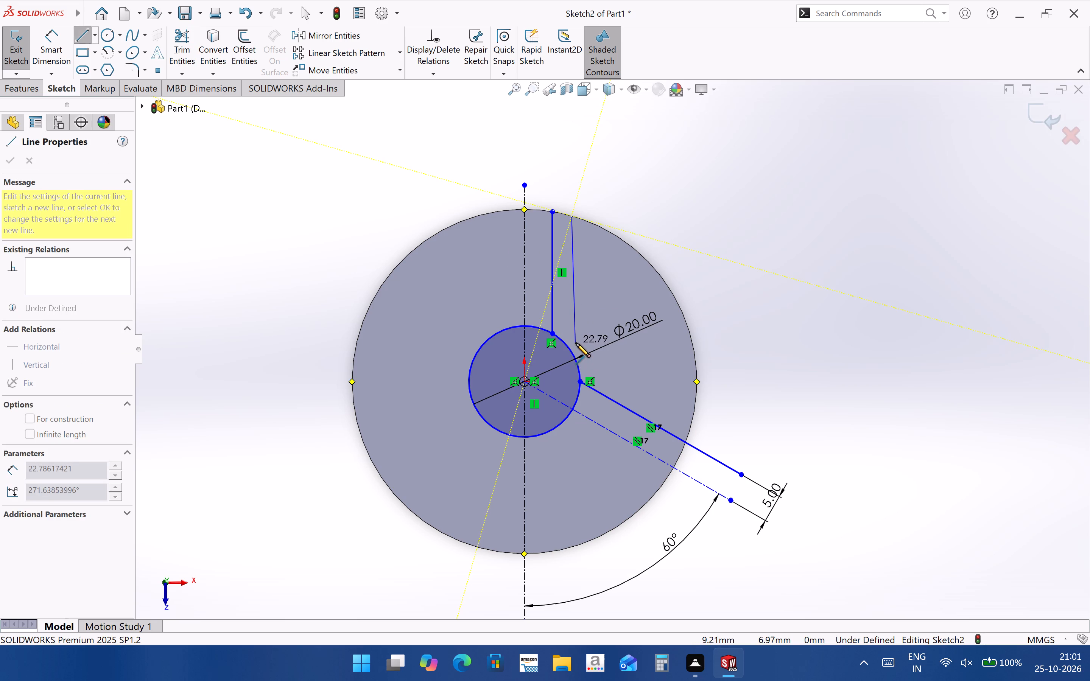
{"action": "left_click", "coordinate": [576, 343]}
{"action": "key", "text": "Escape"}
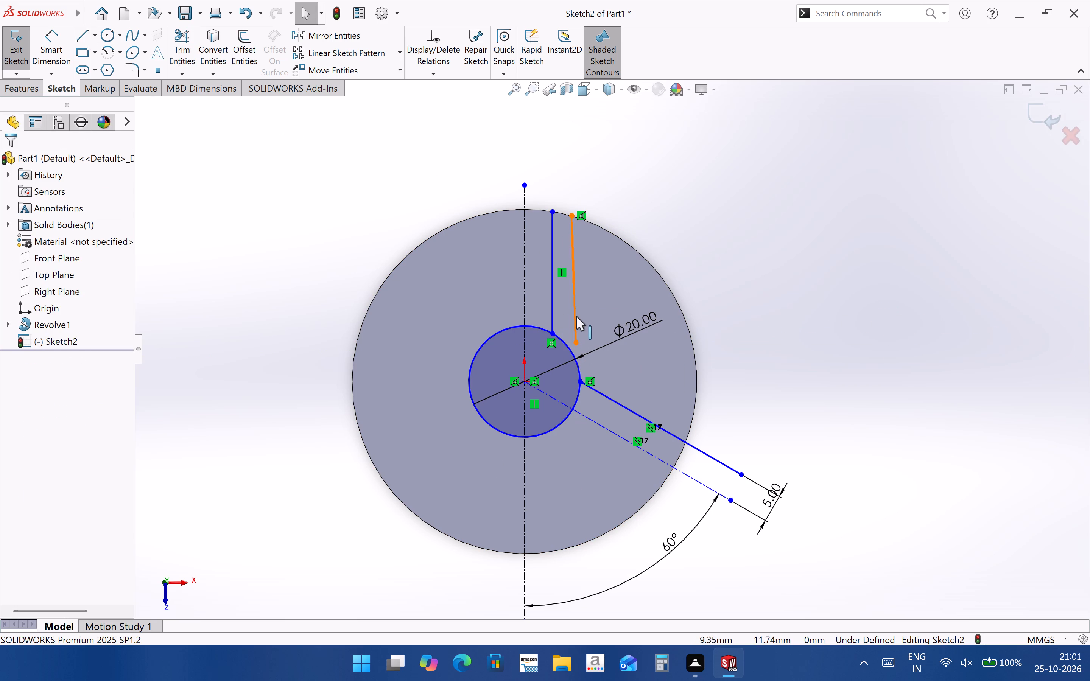
{"action": "left_click", "coordinate": [576, 316]}
{"action": "left_click", "coordinate": [554, 311], "text": "ctrl"}
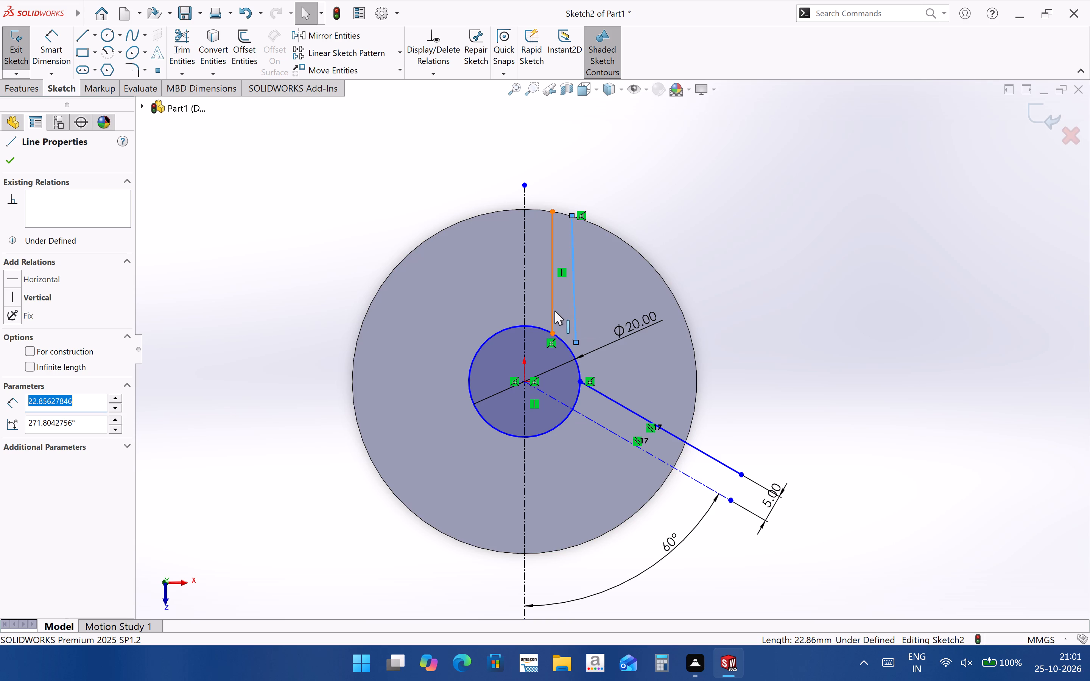
{"action": "left_click", "coordinate": [642, 274]}
{"action": "left_click", "coordinate": [899, 364]}
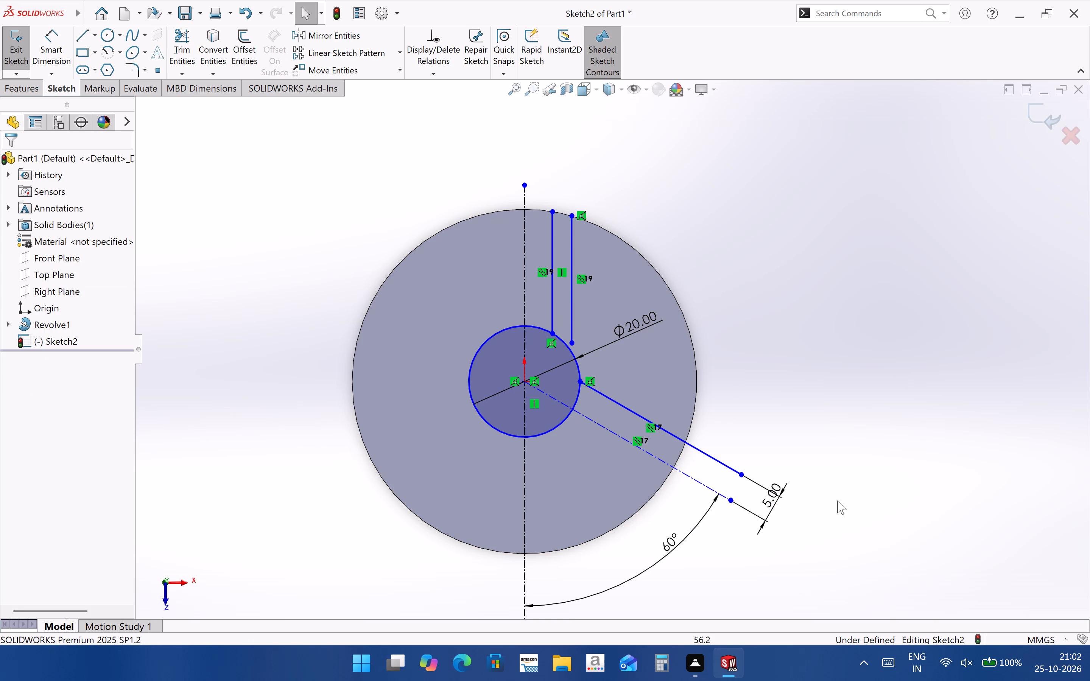
Dimension the distance between the remaining slot side and the new parallel line at 5 mm.
{"action": "left_click", "coordinate": [48, 44]}
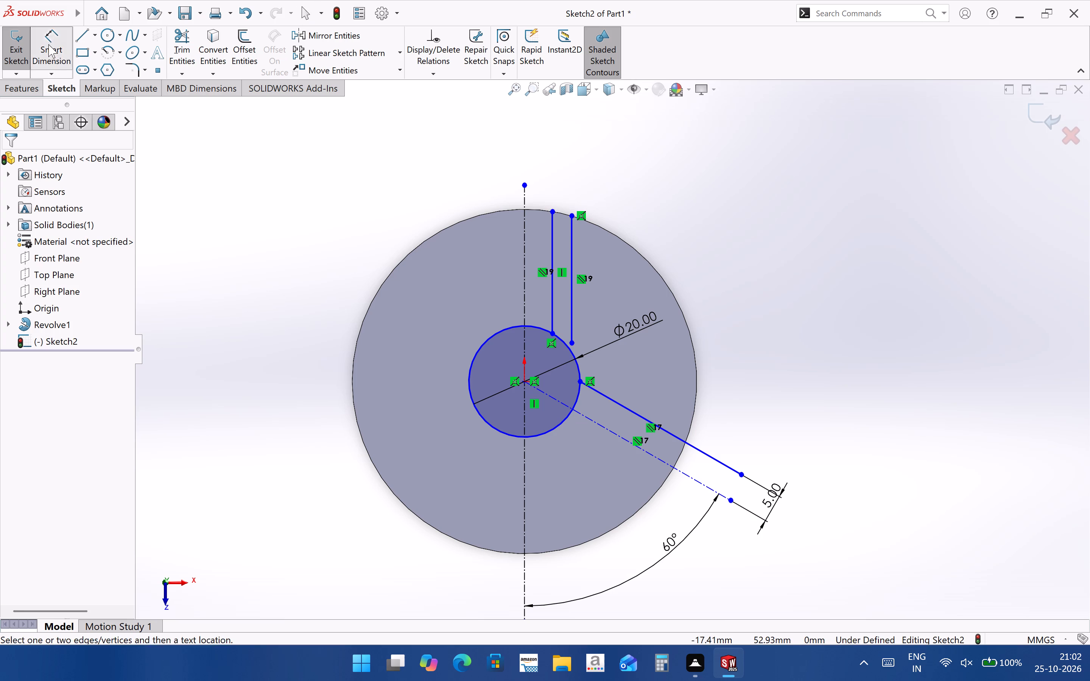
{"action": "left_click", "coordinate": [570, 255]}
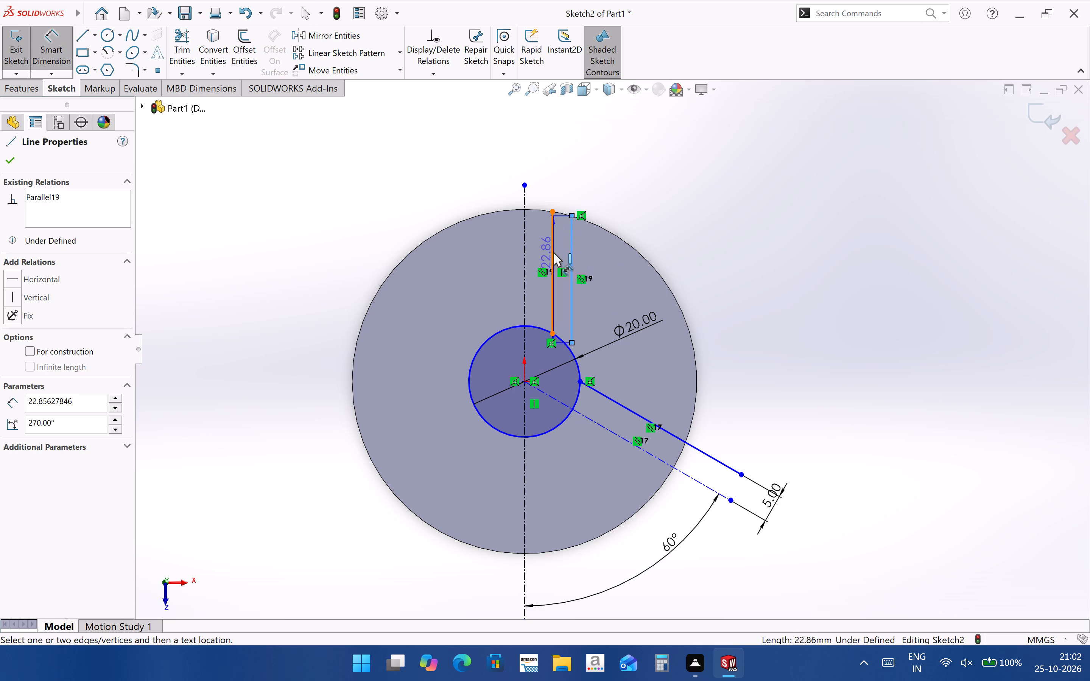
{"action": "left_click", "coordinate": [553, 252]}
{"action": "left_click", "coordinate": [570, 170]}
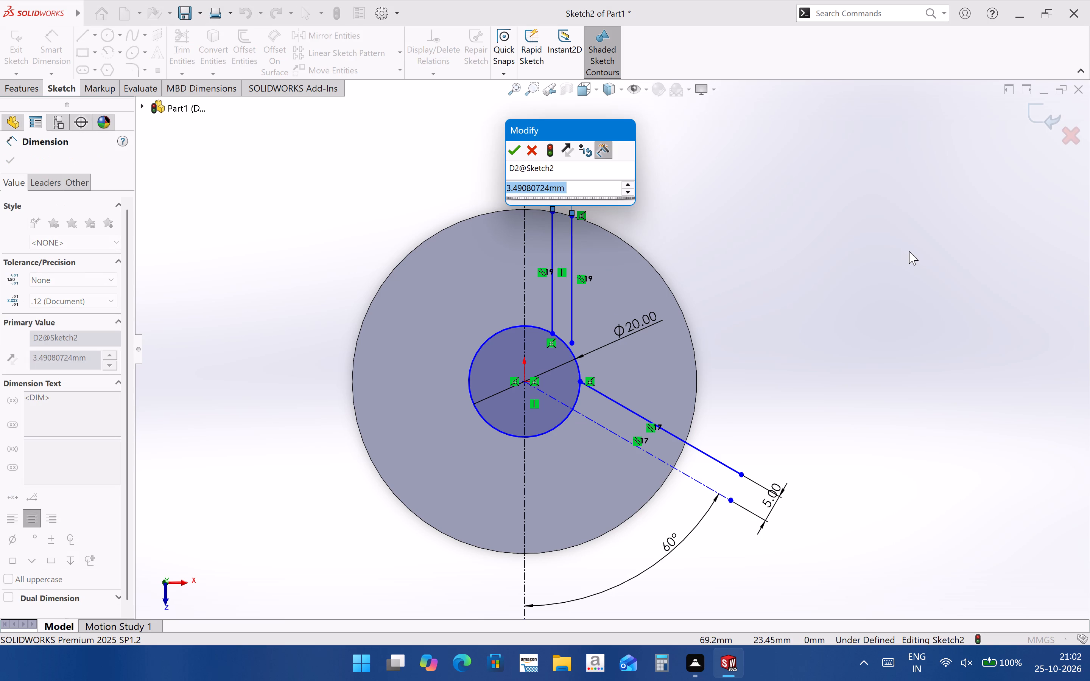
{"action": "key", "text": "5"}
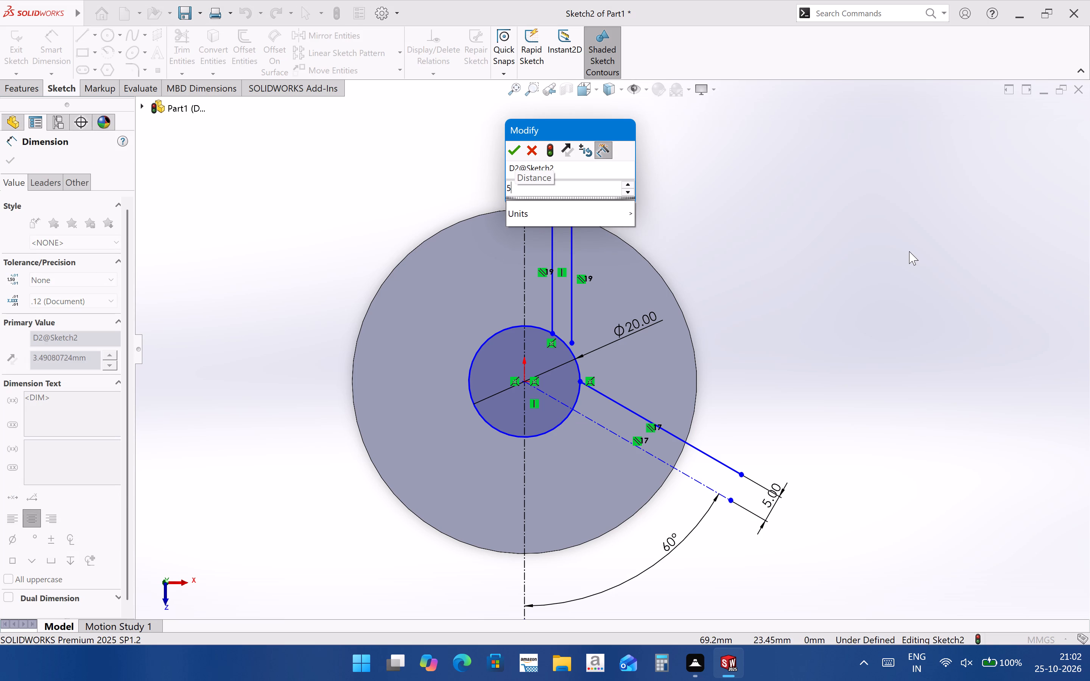
{"action": "key", "text": "backslash"}
{"action": "key", "text": "BackSpace"}
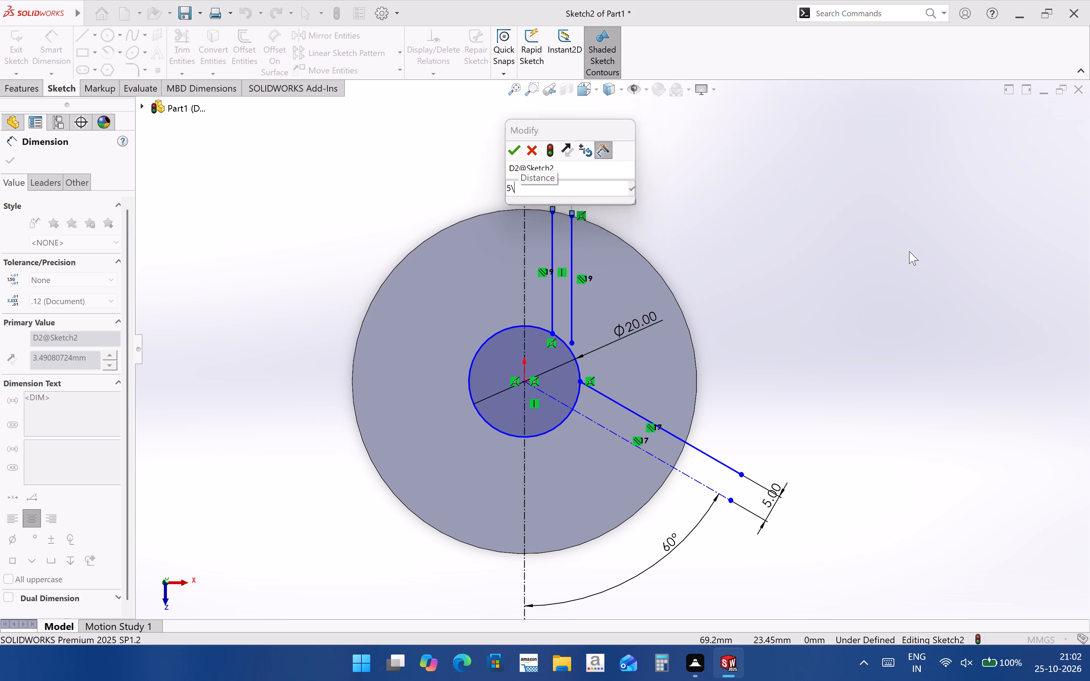
{"action": "key", "text": "Return"}
{"action": "left_click", "coordinate": [687, 233]}
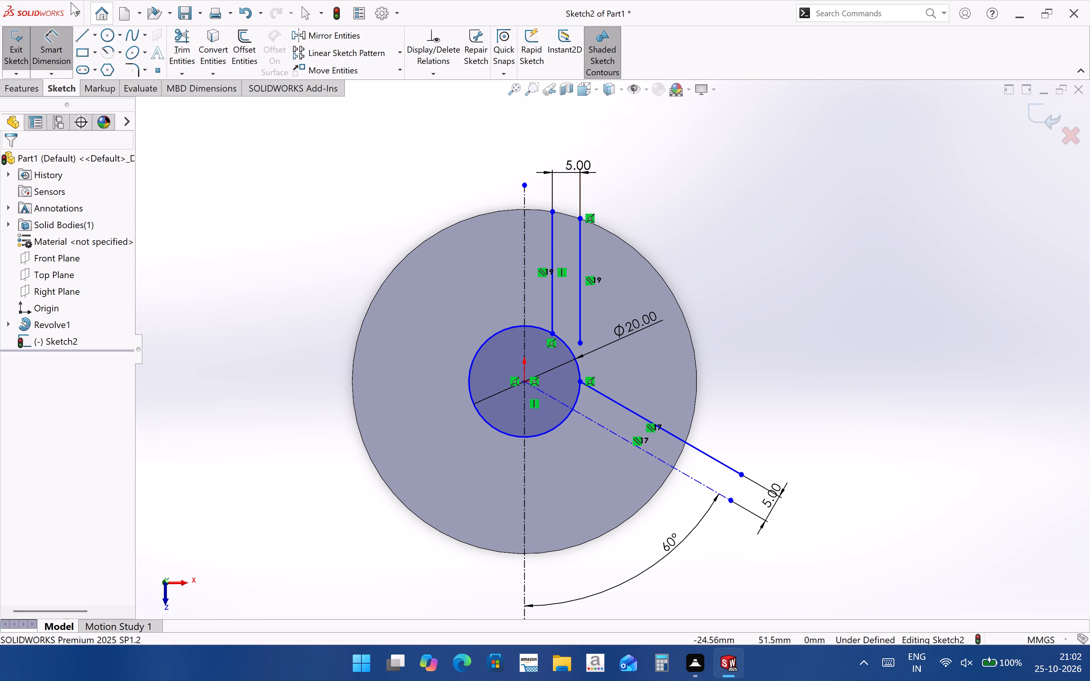
Extend the second vertical line down from the rim to the inner end of the angled solid line.
{"action": "left_click", "coordinate": [185, 67]}
{"action": "left_click", "coordinate": [187, 73]}
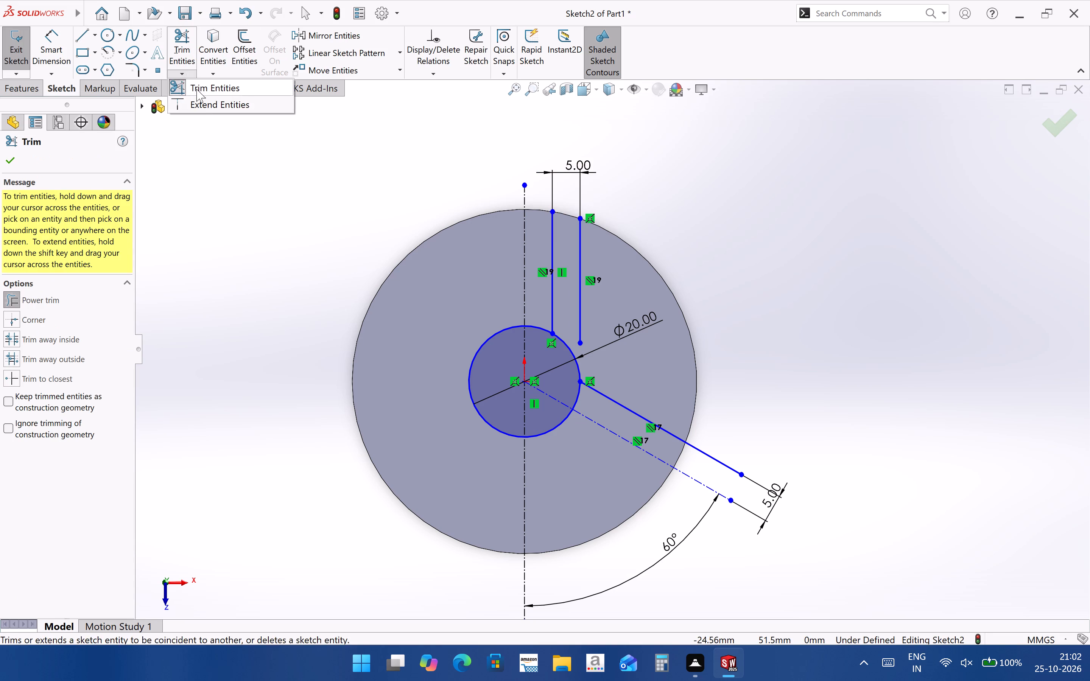
{"action": "left_click", "coordinate": [203, 100]}
{"action": "left_click", "coordinate": [582, 342]}
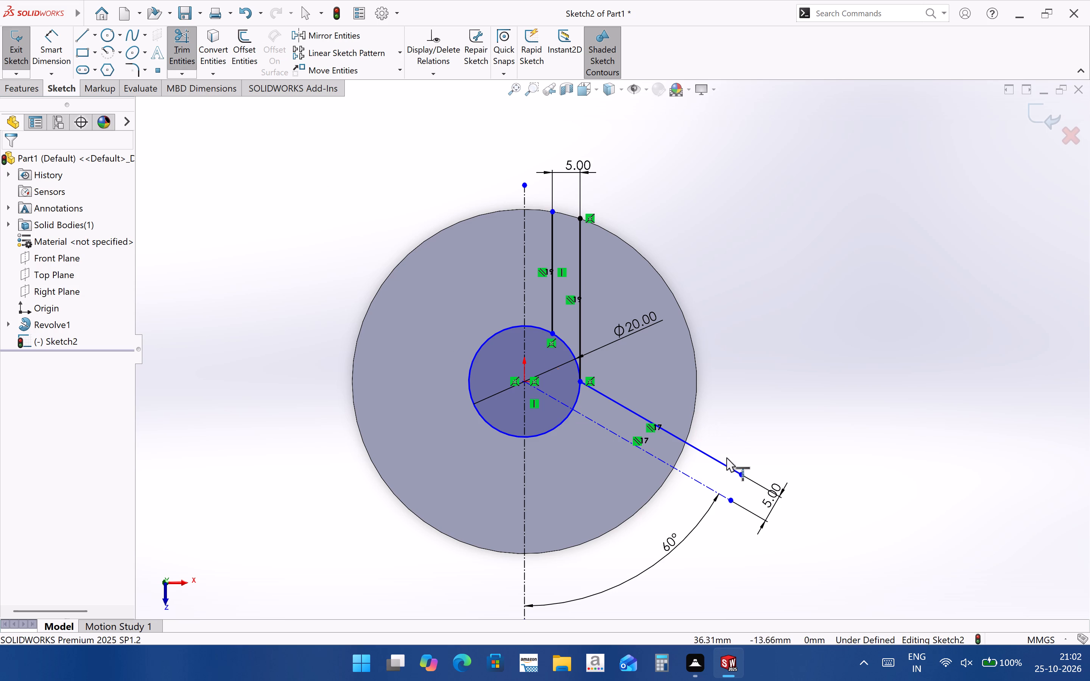
Draw a line about 27.6 mm long across the rim above the angled solid line and make the two parallel.
{"action": "left_click", "coordinate": [80, 37]}
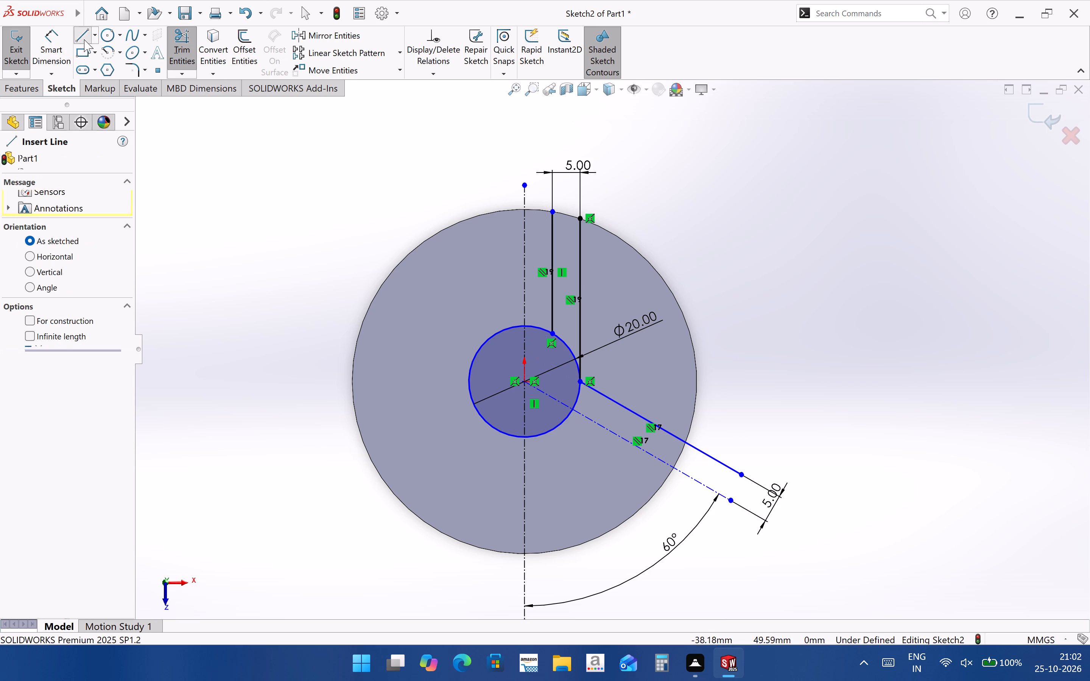
{"action": "left_click", "coordinate": [624, 366]}
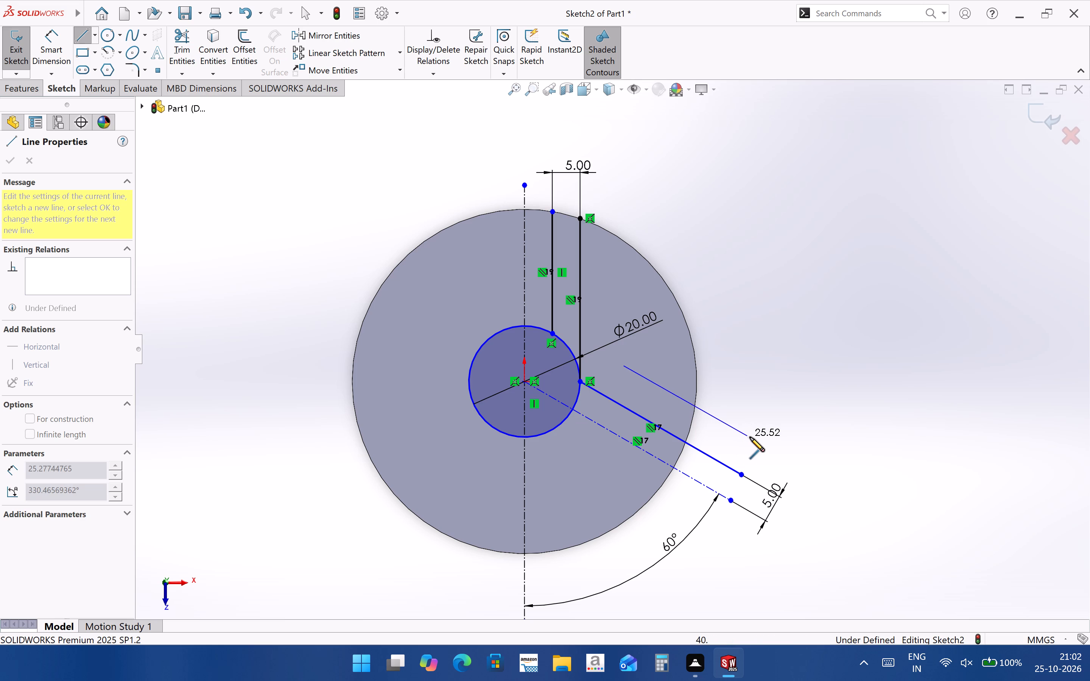
{"action": "left_click", "coordinate": [756, 444]}
{"action": "key", "text": "Escape"}
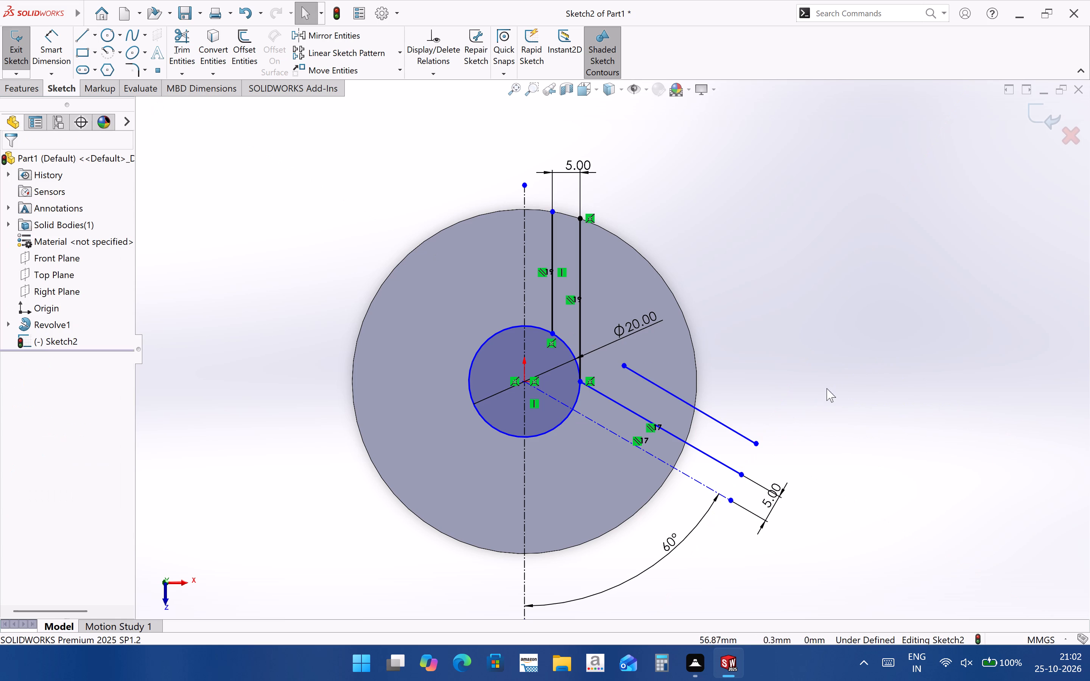
{"action": "left_click", "coordinate": [741, 434]}
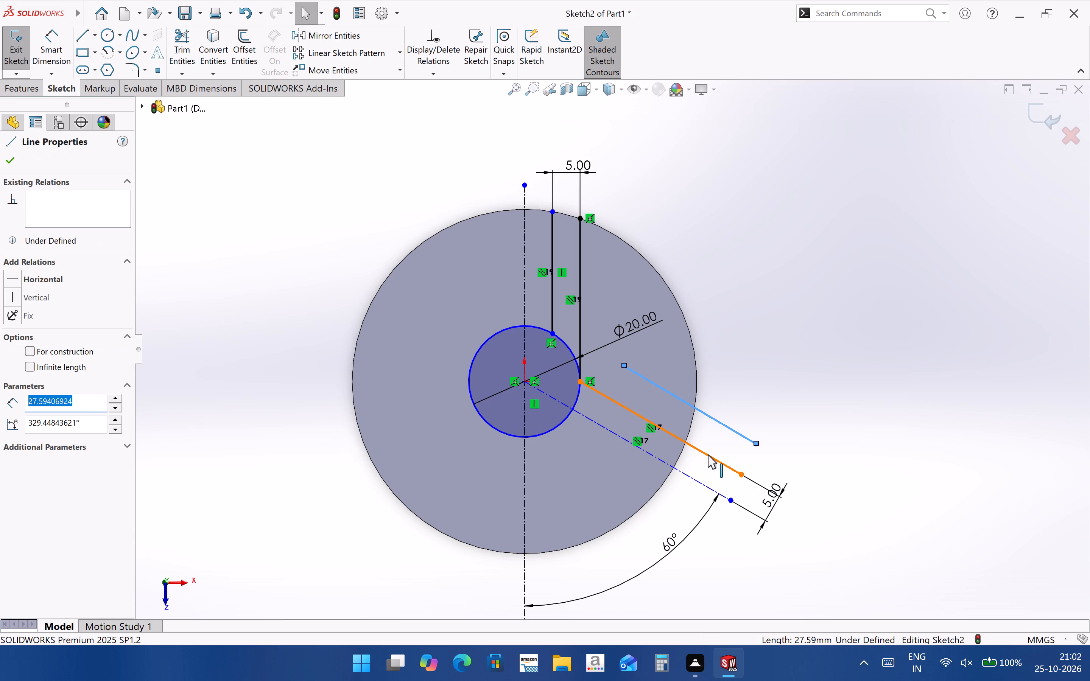
{"action": "left_click", "coordinate": [708, 454], "text": "ctrl"}
{"action": "left_click", "coordinate": [792, 416]}
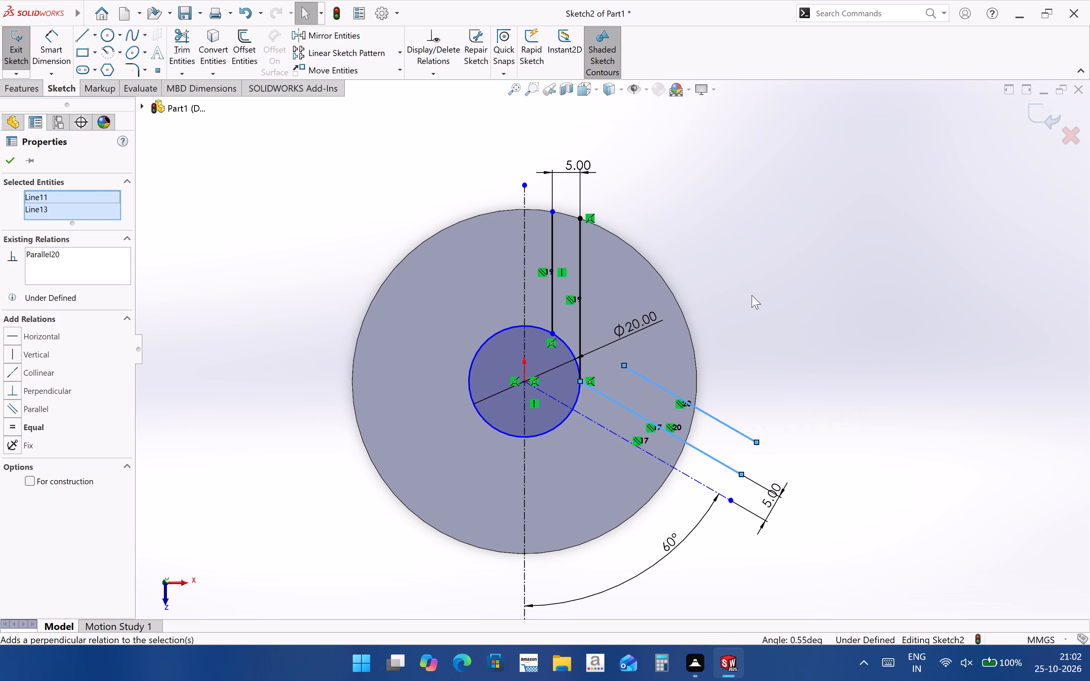
{"action": "left_click", "coordinate": [752, 295]}
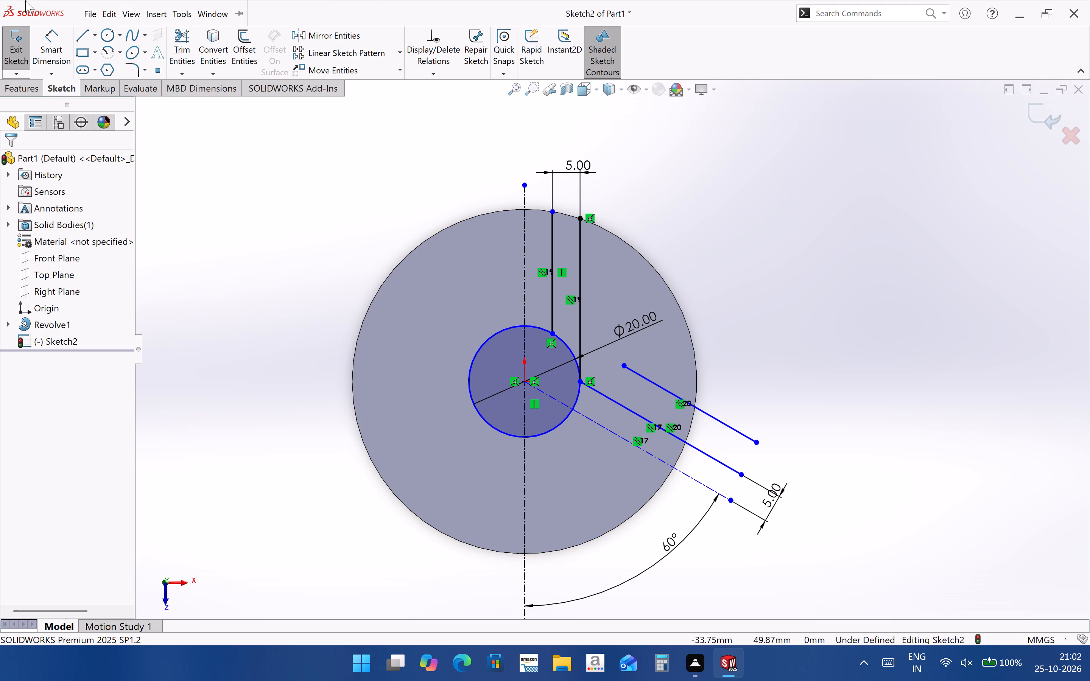
Dimension the distance between the angled solid line and the new parallel line at 5 mm.
{"action": "left_click", "coordinate": [43, 51]}
{"action": "left_click", "coordinate": [752, 441]}
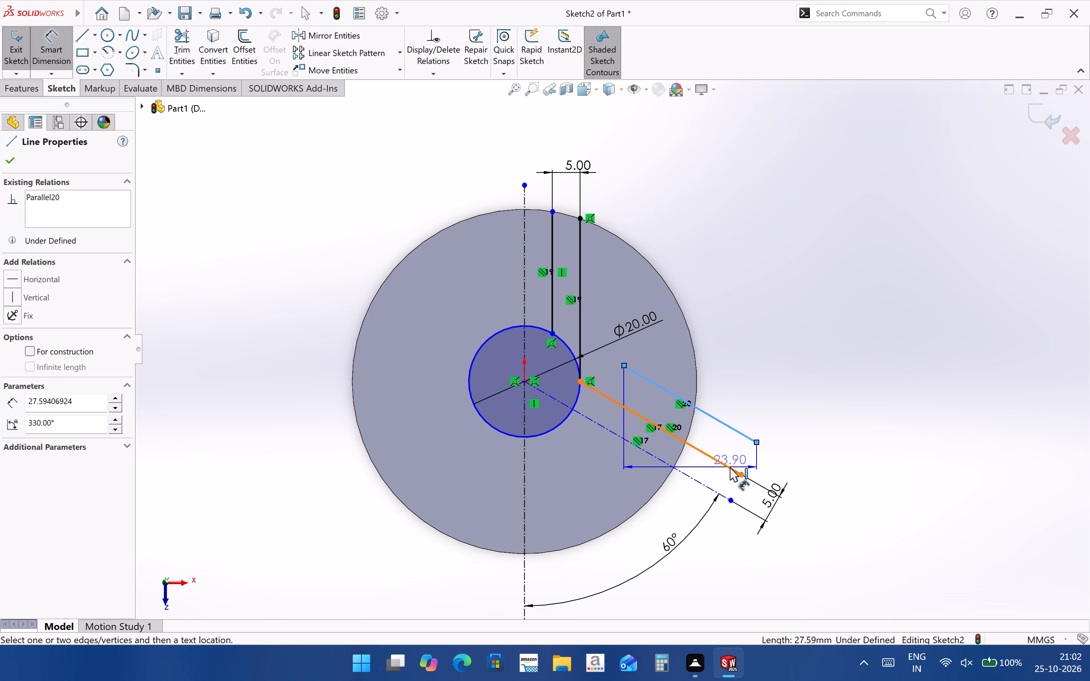
{"action": "left_click", "coordinate": [730, 467]}
{"action": "left_click", "coordinate": [741, 400]}
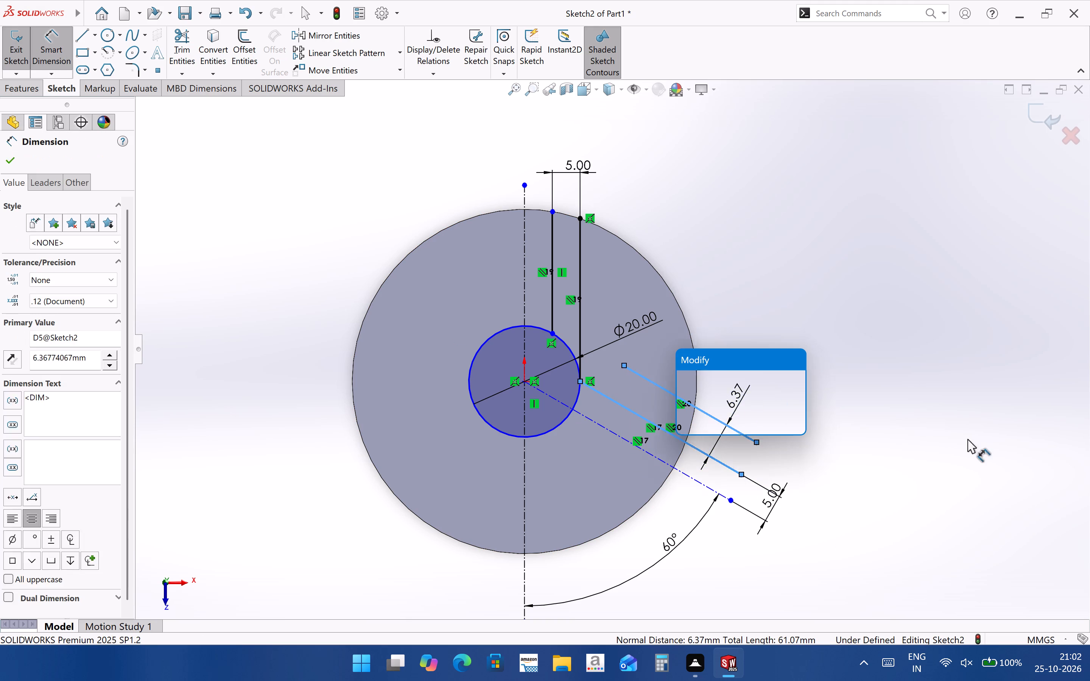
{"action": "key", "text": "5"}
{"action": "key", "text": "Return"}
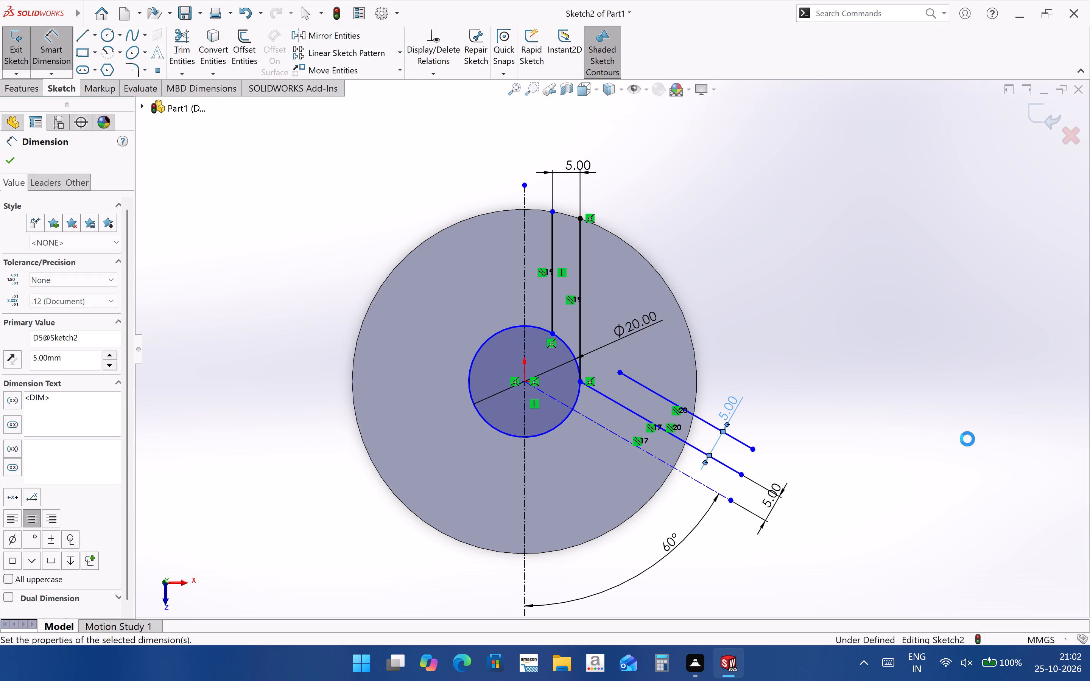
{"action": "left_click", "coordinate": [825, 370]}
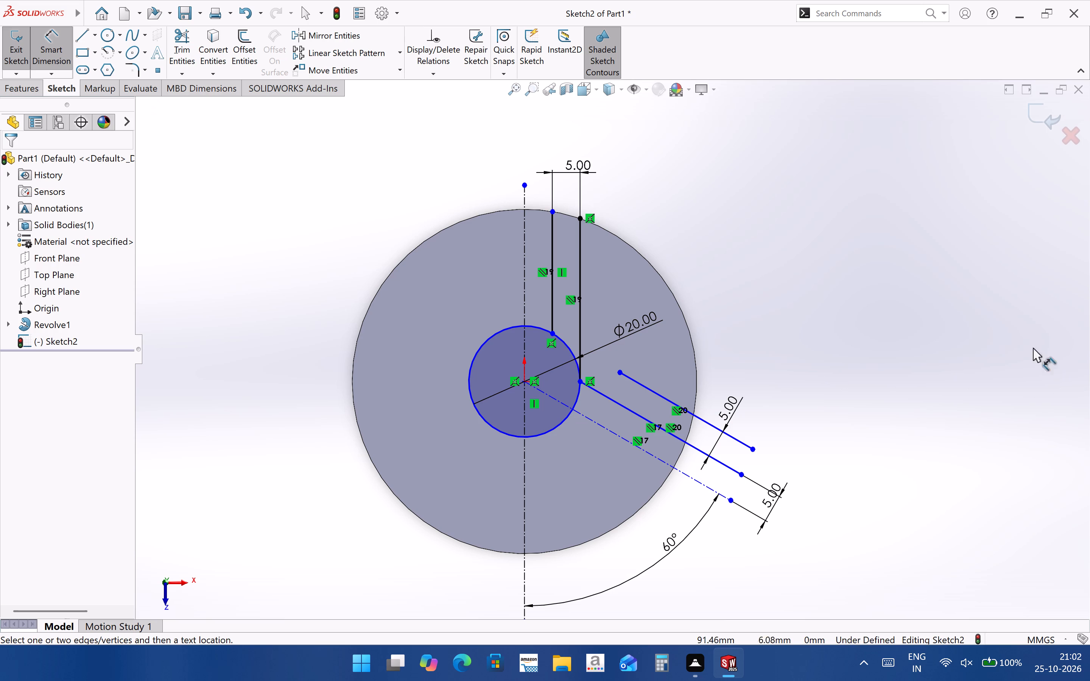
Extend the new angled line inward to meet the second vertical line.
{"action": "left_click", "coordinate": [190, 71]}
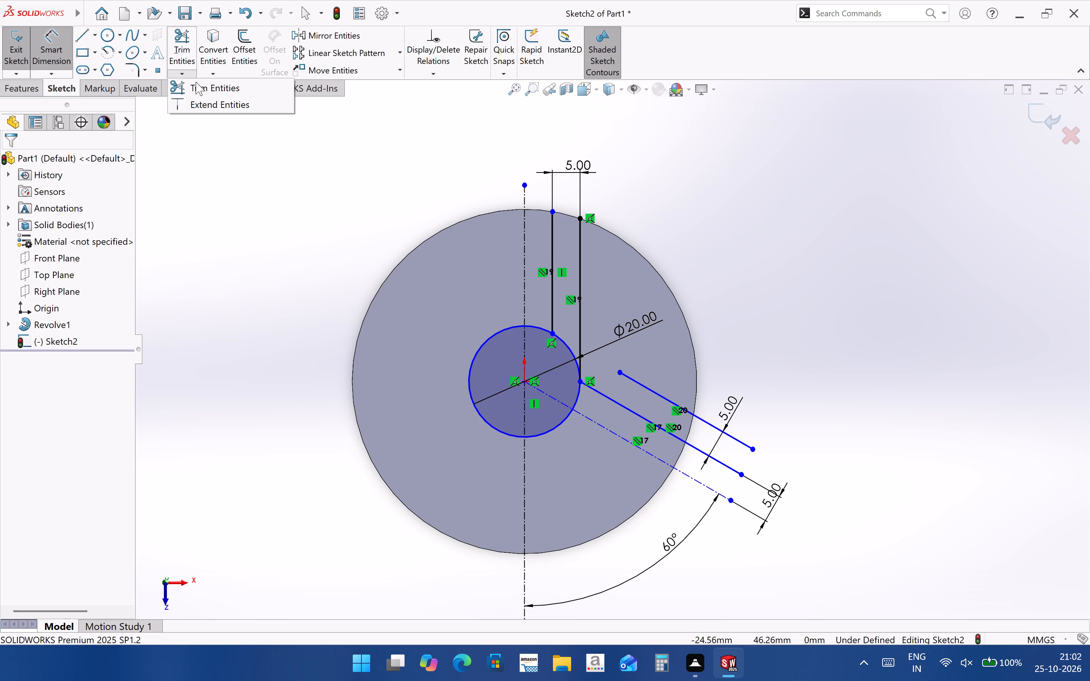
{"action": "left_click", "coordinate": [202, 99]}
{"action": "left_click", "coordinate": [656, 393]}
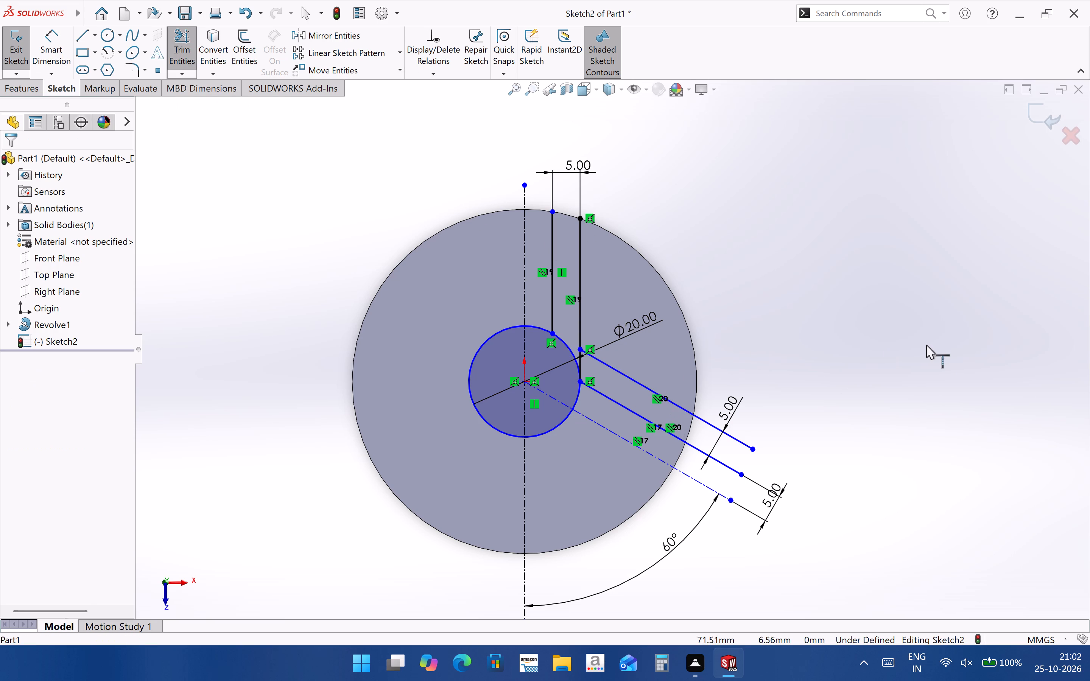
{"action": "left_click", "coordinate": [926, 345]}
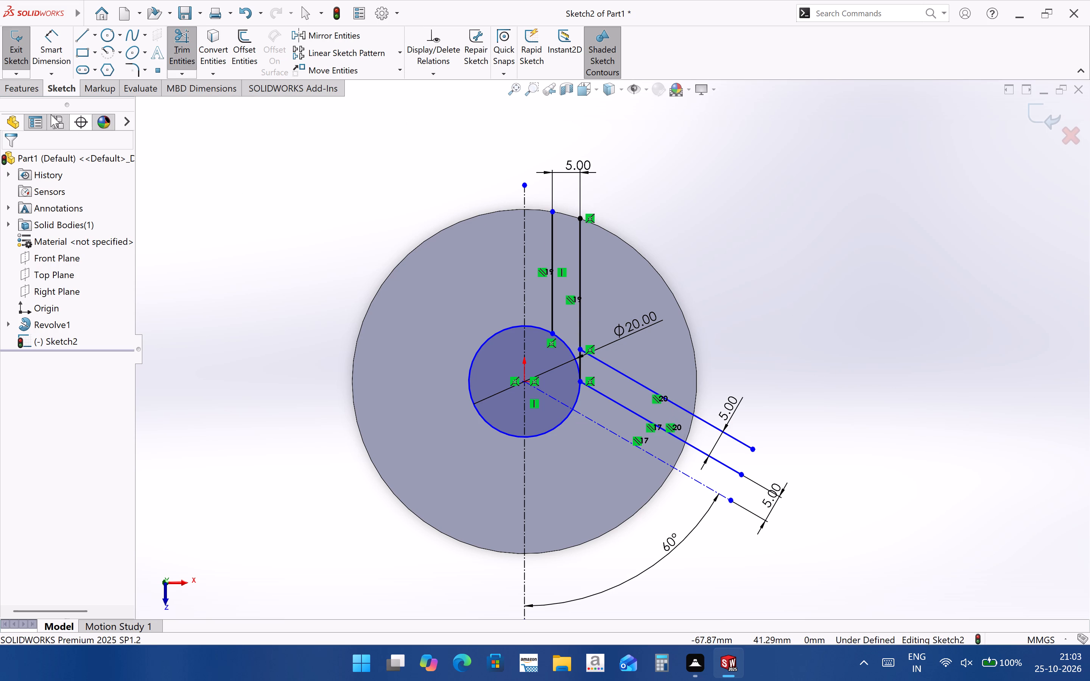
{"action": "left_click", "coordinate": [995, 338]}
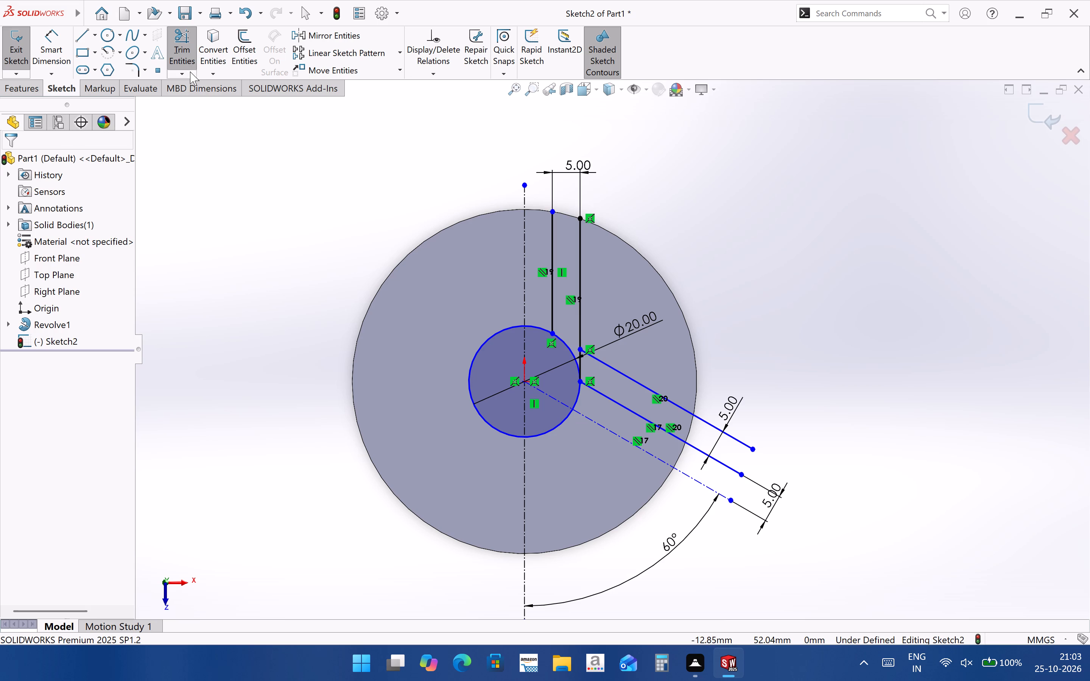
Trim the part of the second vertical line that runs below its corner with the upper angled line.
{"action": "left_click", "coordinate": [190, 72]}
{"action": "left_click", "coordinate": [202, 88]}
{"action": "scroll", "coordinate": [708, 380], "scroll_direction": "down", "scroll_amount": 3}
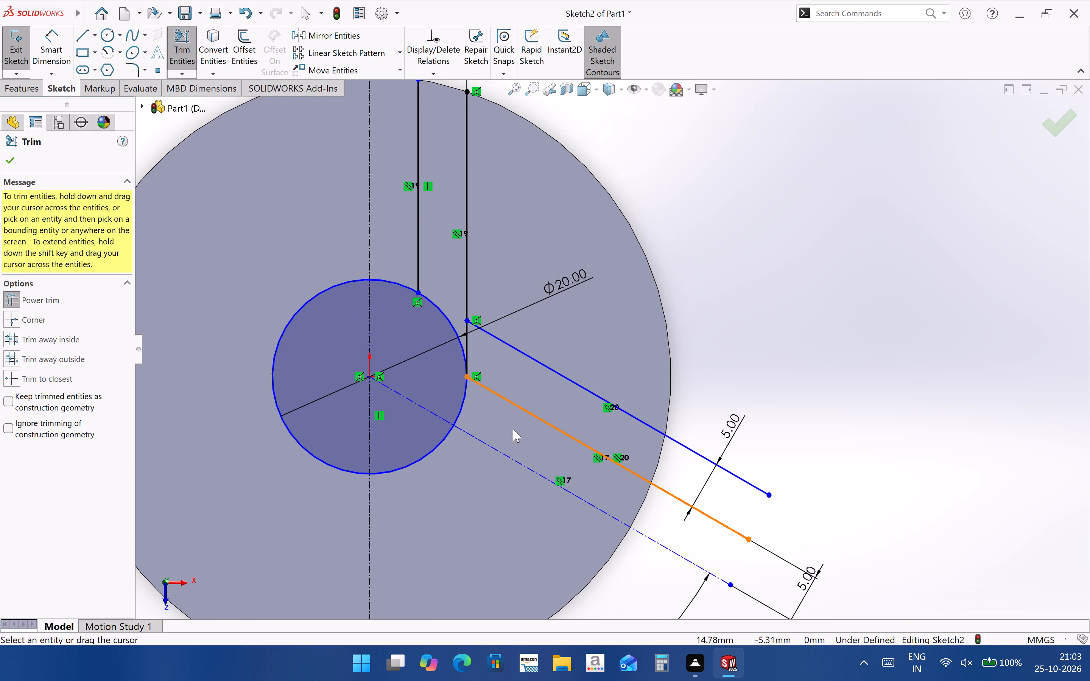
{"action": "scroll", "coordinate": [846, 356], "scroll_direction": "up", "scroll_amount": 2}
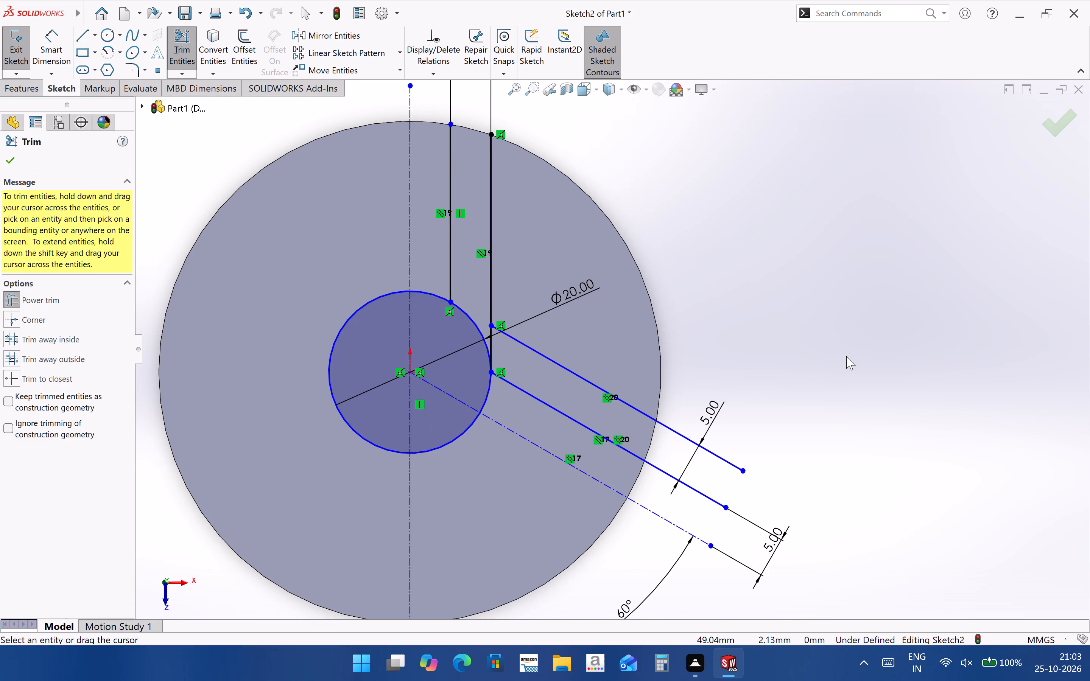
{"action": "scroll", "coordinate": [521, 342], "scroll_direction": "down", "scroll_amount": 5}
{"action": "left_click_drag", "start_coordinate": [516, 314], "coordinate": [538, 334]}
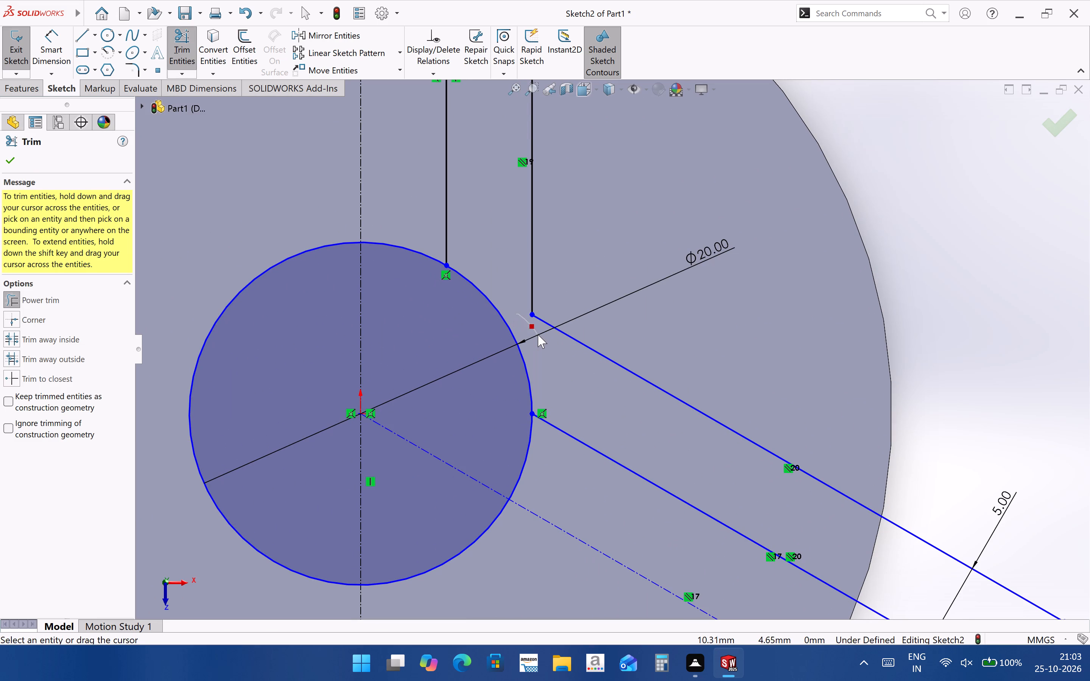
{"action": "left_click_drag", "start_coordinate": [538, 334], "coordinate": [539, 336]}
{"action": "scroll", "coordinate": [585, 366], "scroll_direction": "up", "scroll_amount": 3}
{"action": "scroll", "coordinate": [782, 319], "scroll_direction": "up", "scroll_amount": 2}
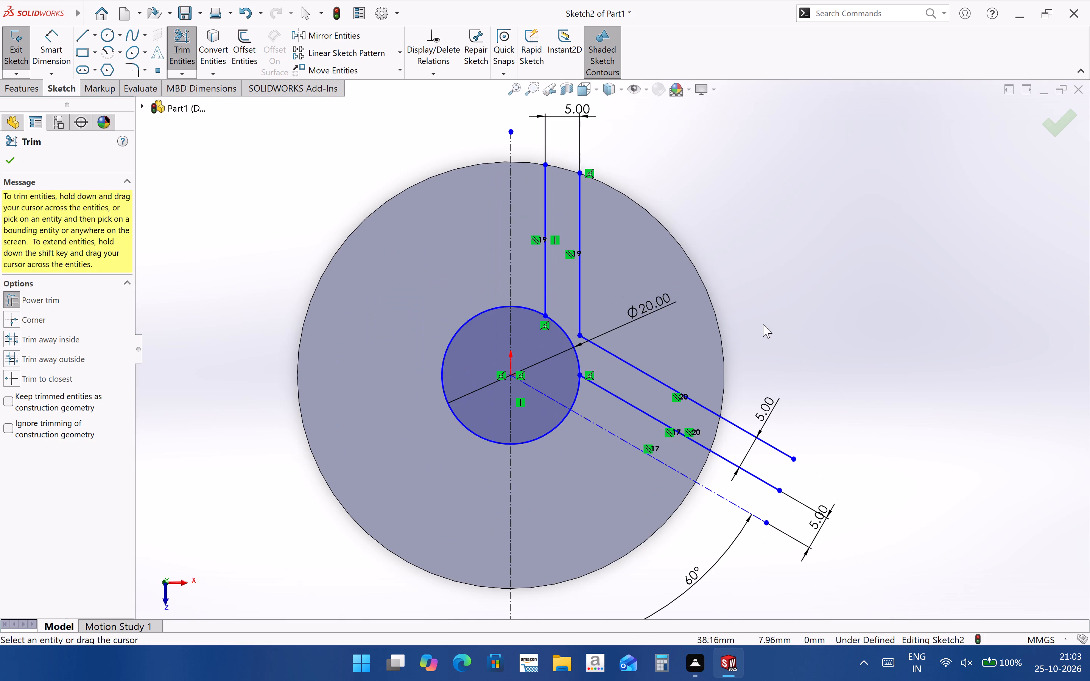
{"action": "scroll", "coordinate": [856, 343], "scroll_direction": "up", "scroll_amount": 1}
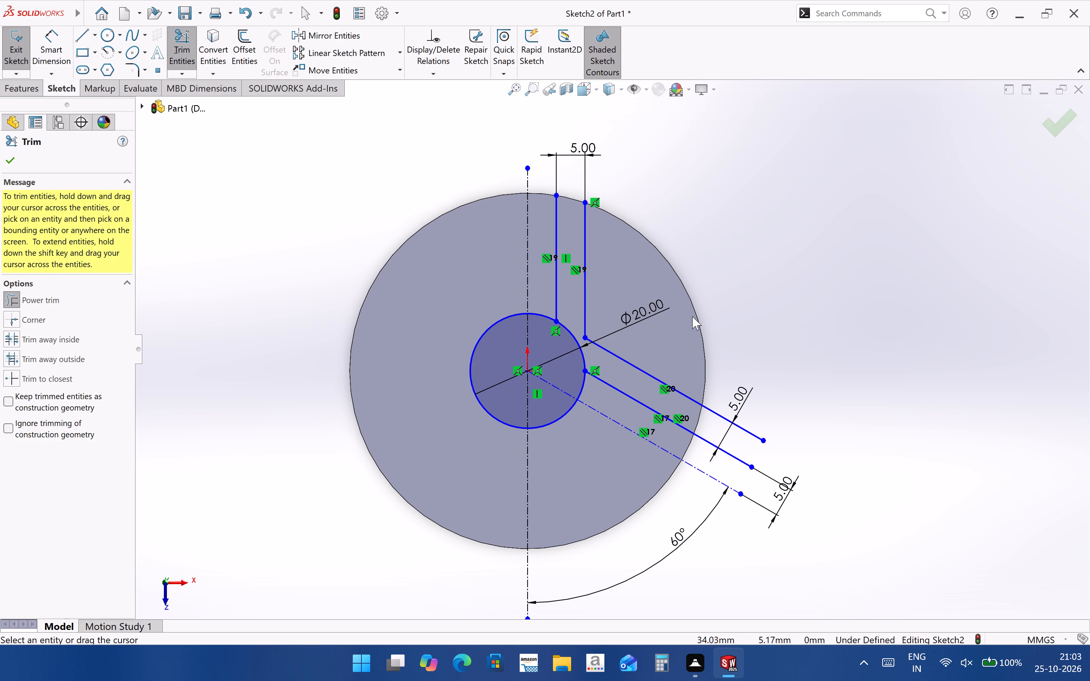
{"action": "scroll", "coordinate": [552, 180], "scroll_direction": "down", "scroll_amount": 2}
{"action": "scroll", "coordinate": [647, 235], "scroll_direction": "up", "scroll_amount": 2}
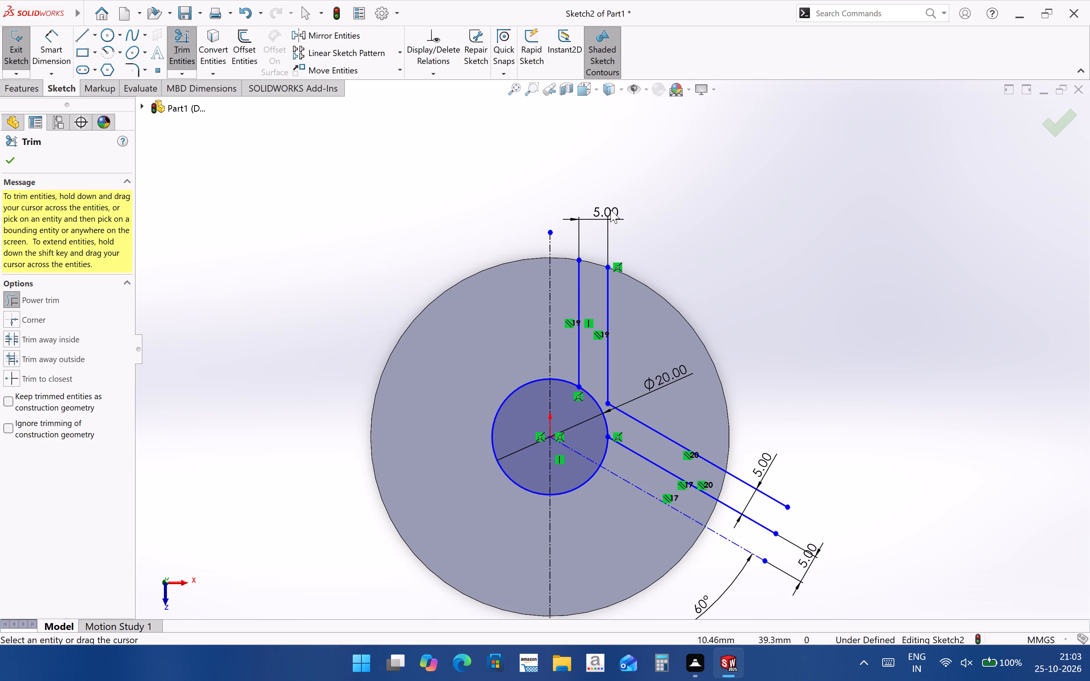
{"action": "key", "text": "Escape"}
Convert the disc's outer circular edge into a sketch circle.
{"action": "left_click", "coordinate": [466, 280]}
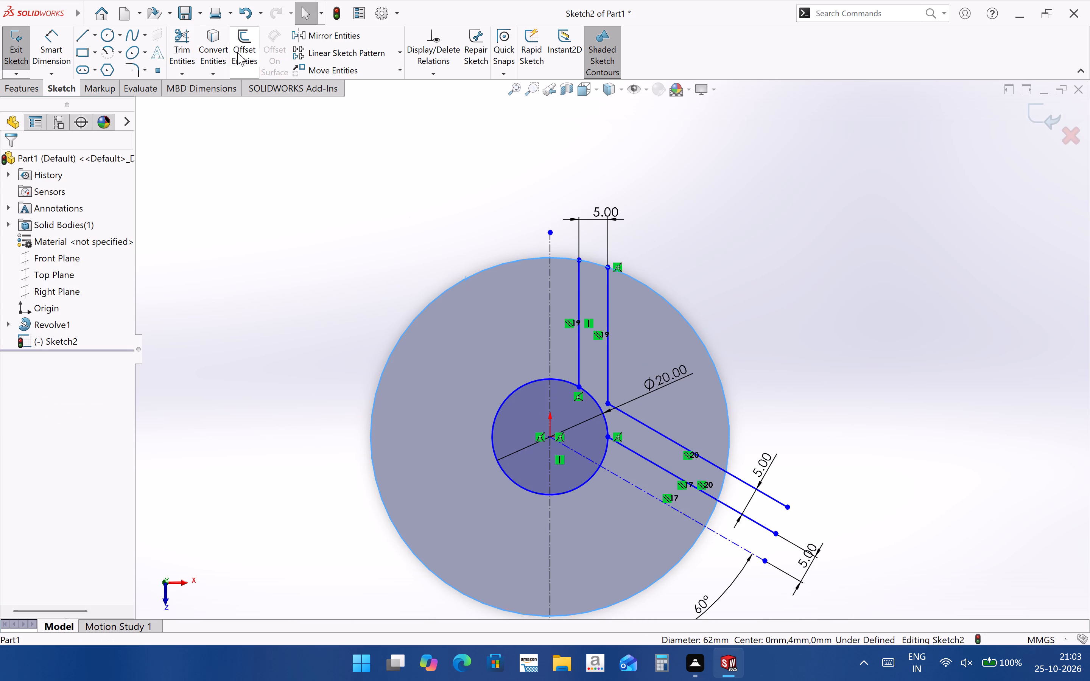
{"action": "left_click", "coordinate": [220, 40]}
Trim the converted rim circle down to the short arcs at the vertical slot's top and between the two angled lines.
{"action": "left_click", "coordinate": [187, 42]}
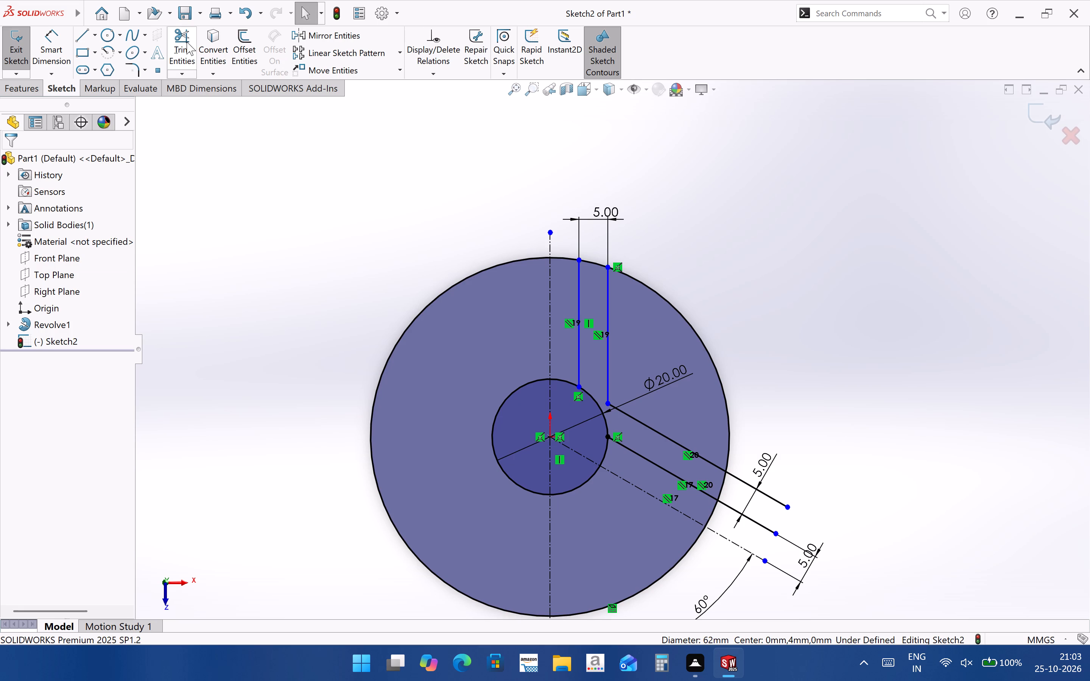
{"action": "left_click_drag", "start_coordinate": [346, 208], "coordinate": [434, 314]}
{"action": "left_click_drag", "start_coordinate": [793, 302], "coordinate": [698, 348]}
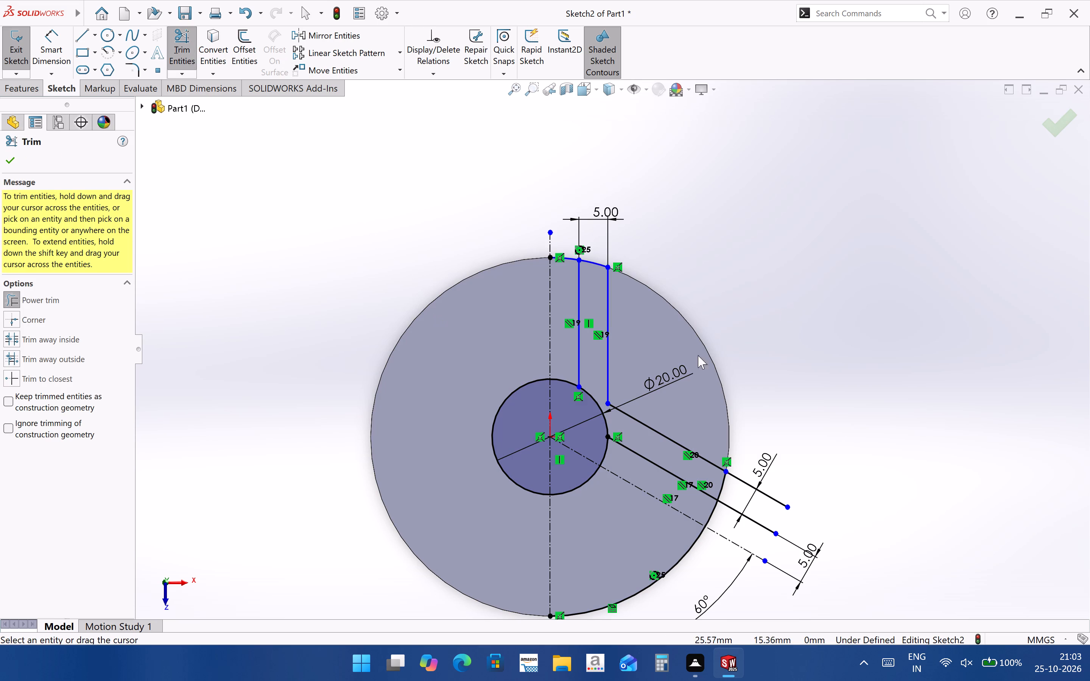
{"action": "left_click_drag", "start_coordinate": [673, 526], "coordinate": [697, 575]}
{"action": "left_click_drag", "start_coordinate": [704, 508], "coordinate": [715, 516]}
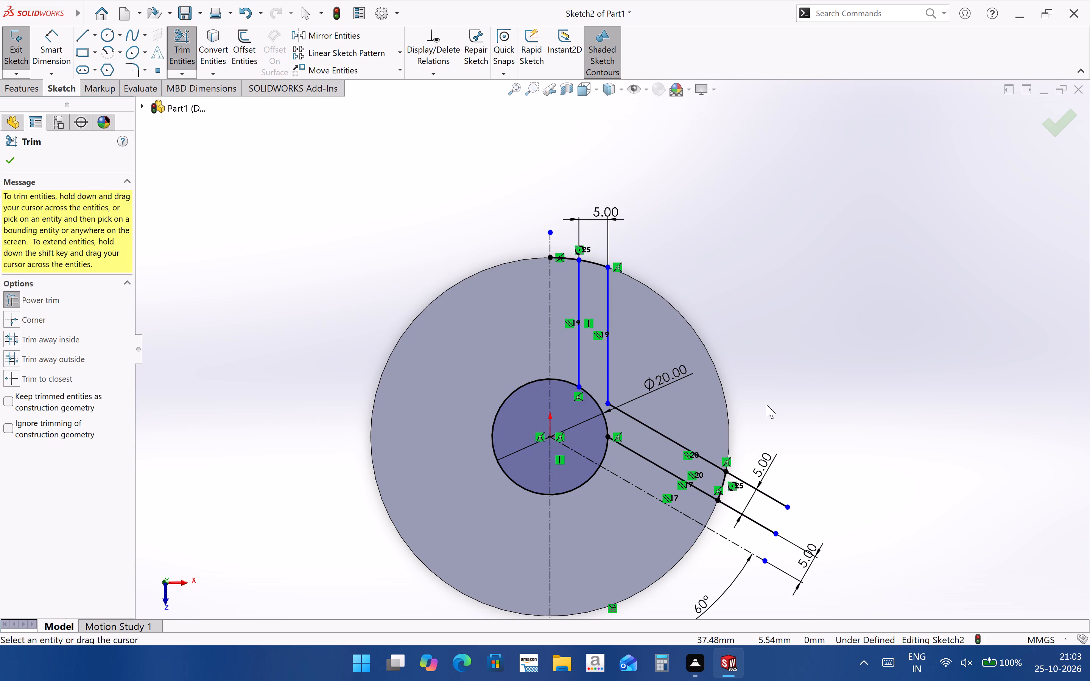
{"action": "scroll", "coordinate": [693, 283], "scroll_direction": "up", "scroll_amount": 1}
{"action": "scroll", "coordinate": [589, 409], "scroll_direction": "down", "scroll_amount": 2}
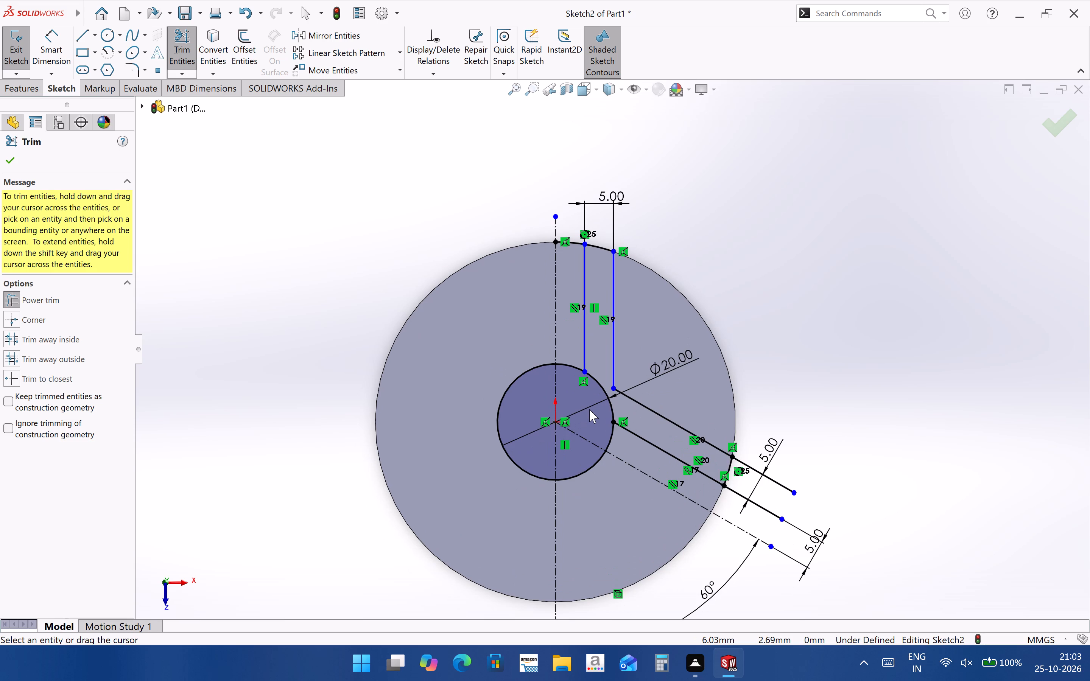
{"action": "scroll", "coordinate": [720, 298], "scroll_direction": "up", "scroll_amount": 2}
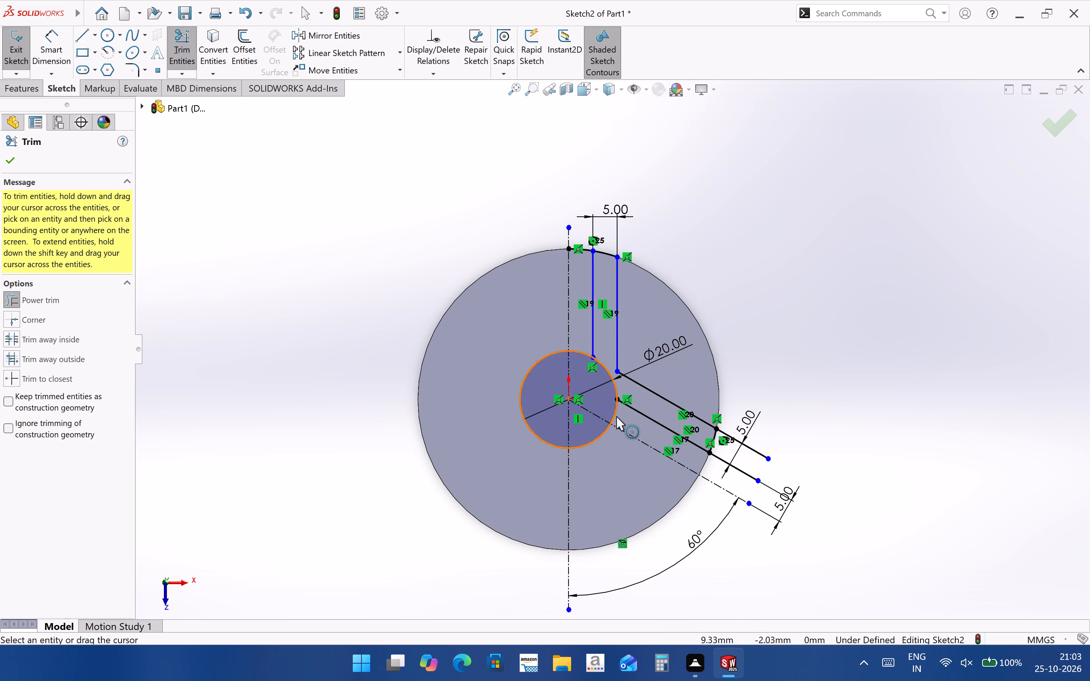
Trim the central circle to the arc joining the inner slot lines, and trim the upper vertical centerline back to the rim.
{"action": "left_click_drag", "start_coordinate": [590, 393], "coordinate": [627, 432]}
{"action": "left_click_drag", "start_coordinate": [548, 327], "coordinate": [569, 367]}
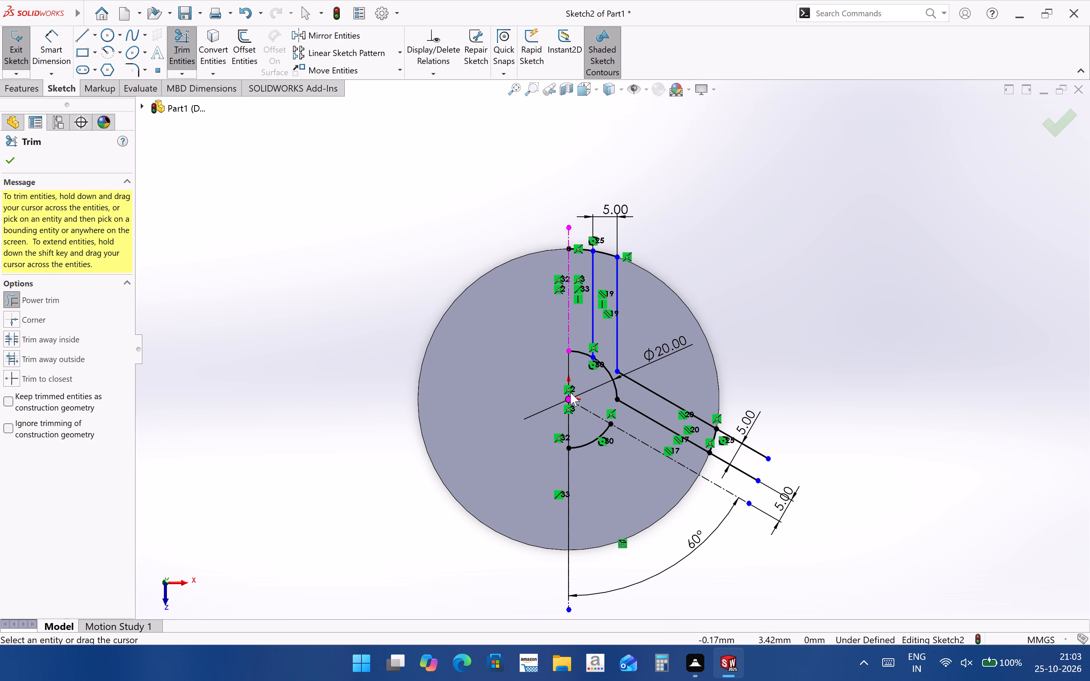
{"action": "left_click_drag", "start_coordinate": [584, 431], "coordinate": [587, 451]}
{"action": "left_click_drag", "start_coordinate": [578, 363], "coordinate": [582, 338]}
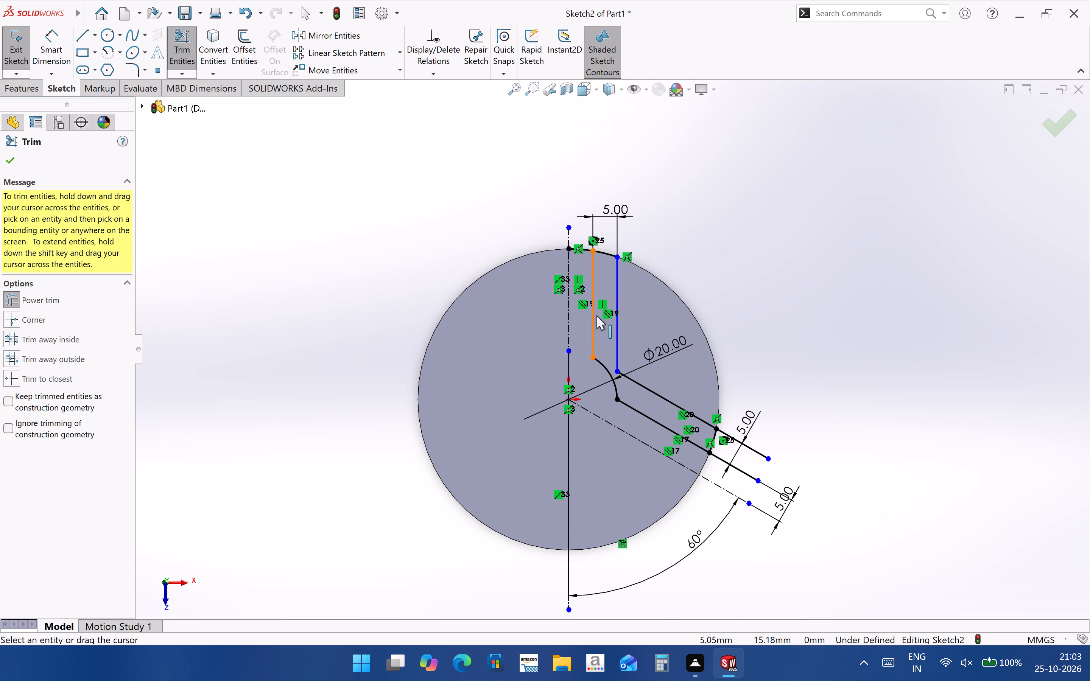
{"action": "left_click_drag", "start_coordinate": [558, 346], "coordinate": [580, 379]}
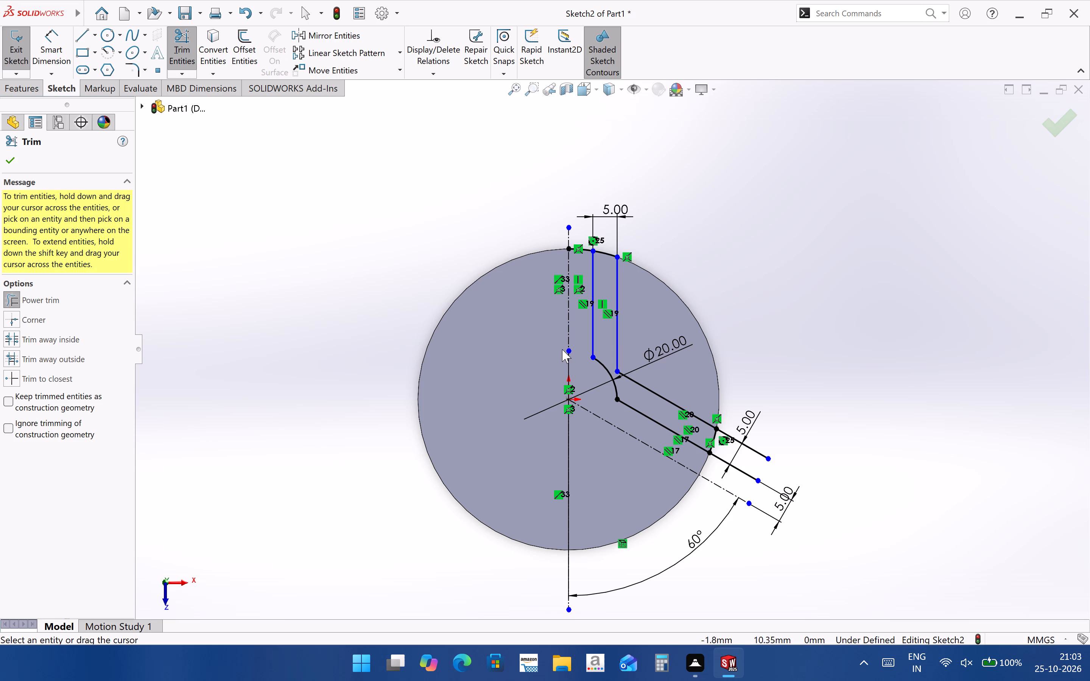
{"action": "left_click_drag", "start_coordinate": [562, 349], "coordinate": [571, 351]}
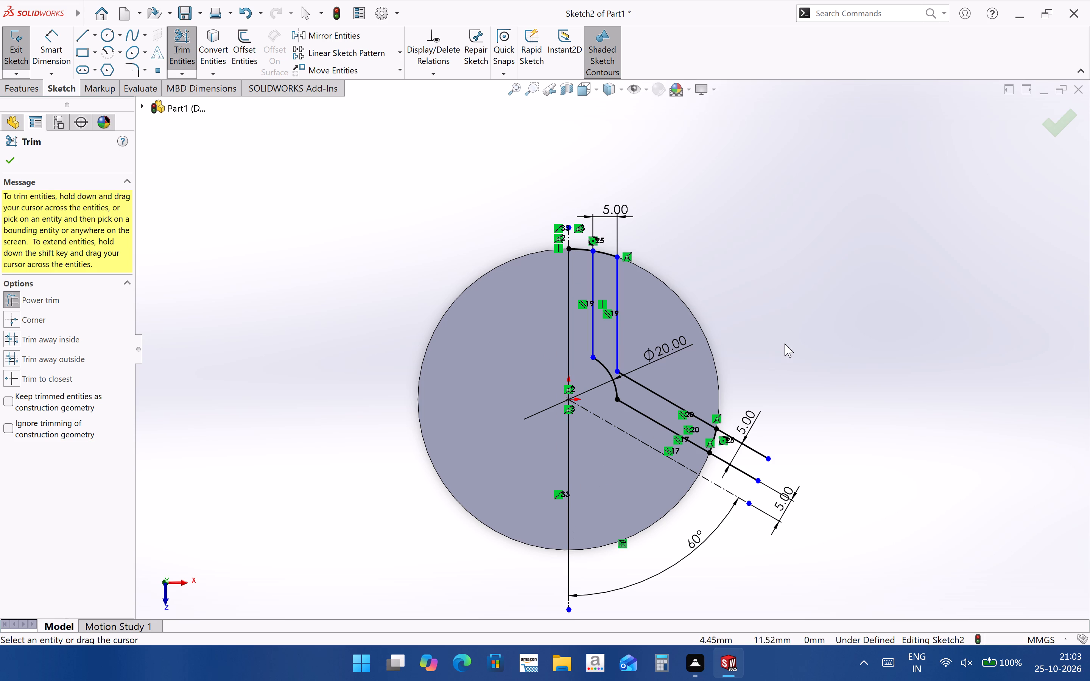
Trim the angled lines' overhangs outside the rim and the leftover rim arc beside the vertical centerline to close the slot profile.
{"action": "scroll", "coordinate": [709, 461], "scroll_direction": "down", "scroll_amount": 2}
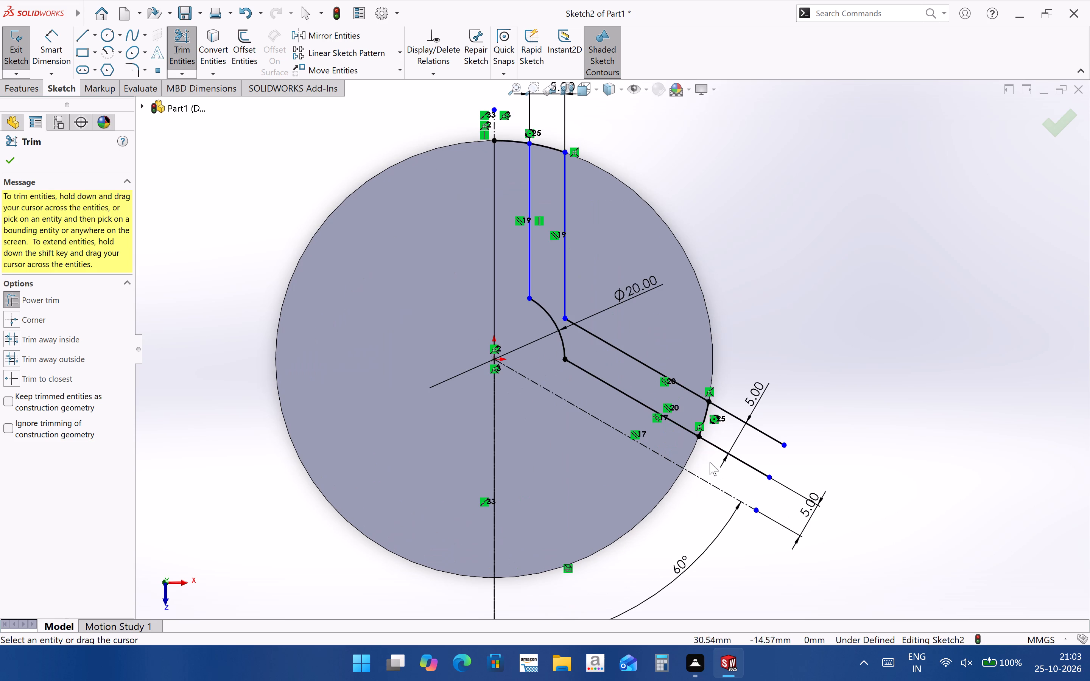
{"action": "left_click_drag", "start_coordinate": [710, 462], "coordinate": [735, 394]}
{"action": "scroll", "coordinate": [791, 354], "scroll_direction": "up", "scroll_amount": 1}
{"action": "scroll", "coordinate": [521, 220], "scroll_direction": "down", "scroll_amount": 2}
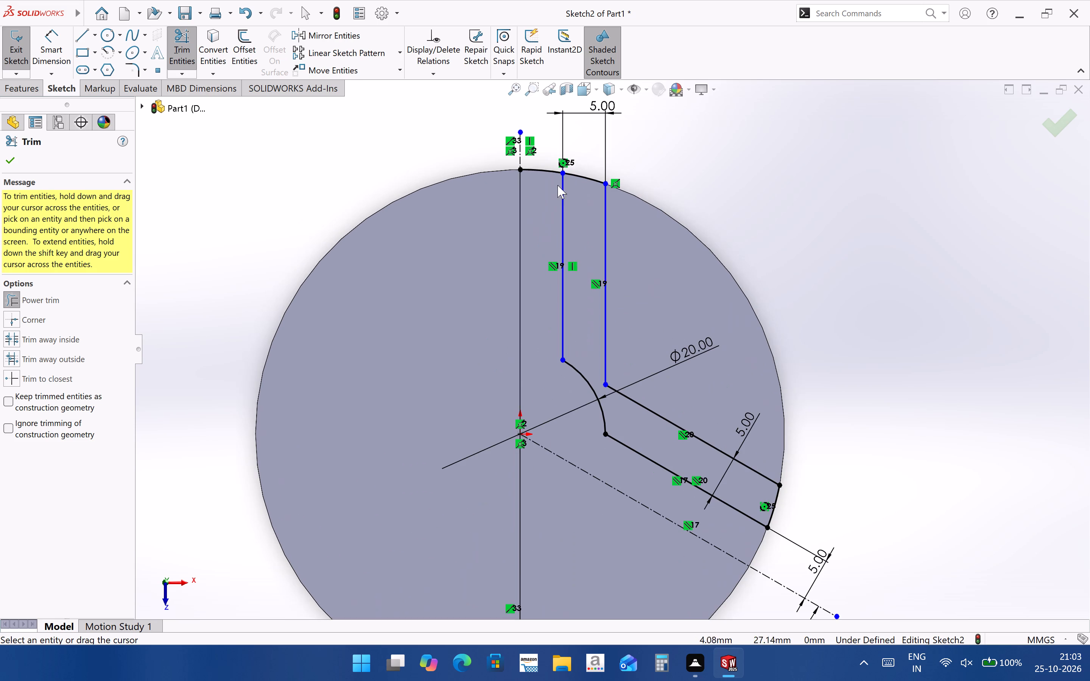
{"action": "left_click_drag", "start_coordinate": [534, 205], "coordinate": [539, 155]}
{"action": "scroll", "coordinate": [701, 260], "scroll_direction": "up", "scroll_amount": 1}
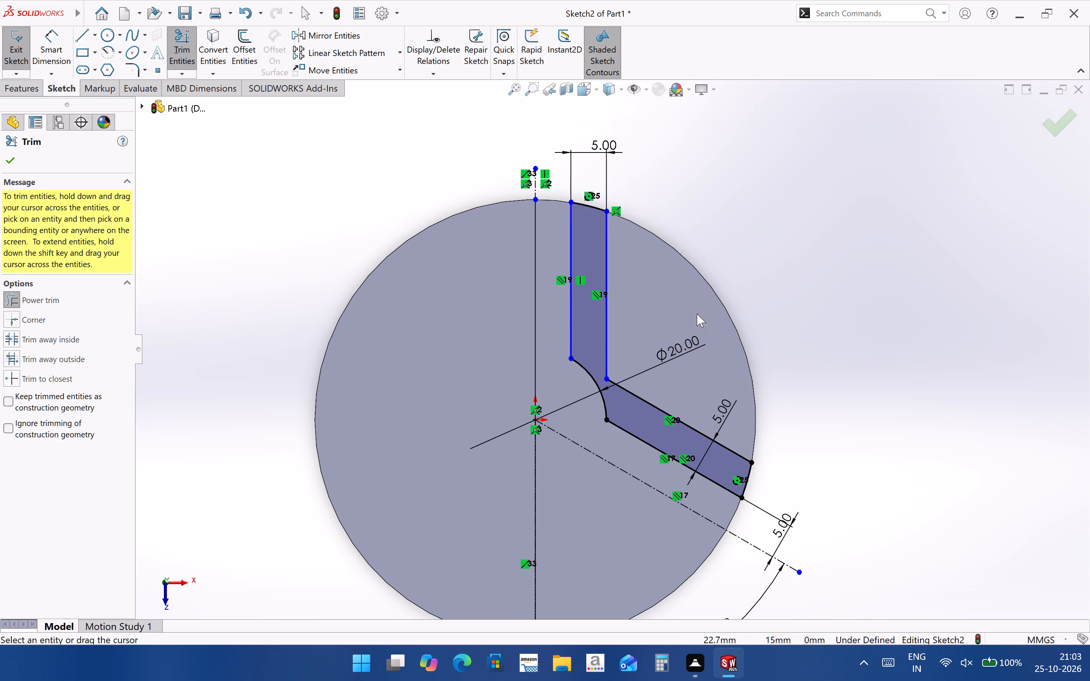
Extrude the closed bent profile outward from the disc face as a merged boss with a blind depth of 32-13 mm.
{"action": "scroll", "coordinate": [696, 315], "scroll_direction": "up", "scroll_amount": 3}
{"action": "middle_click_drag", "start_coordinate": [685, 358], "coordinate": [710, 249]}
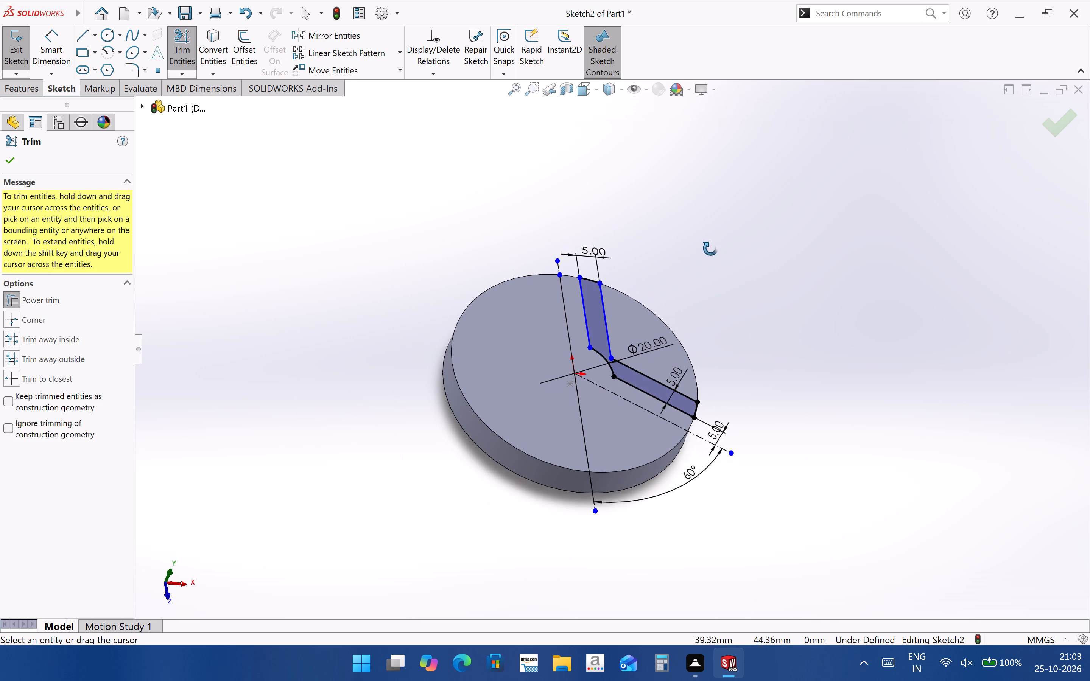
{"action": "middle_click_drag", "start_coordinate": [710, 249], "coordinate": [710, 249]}
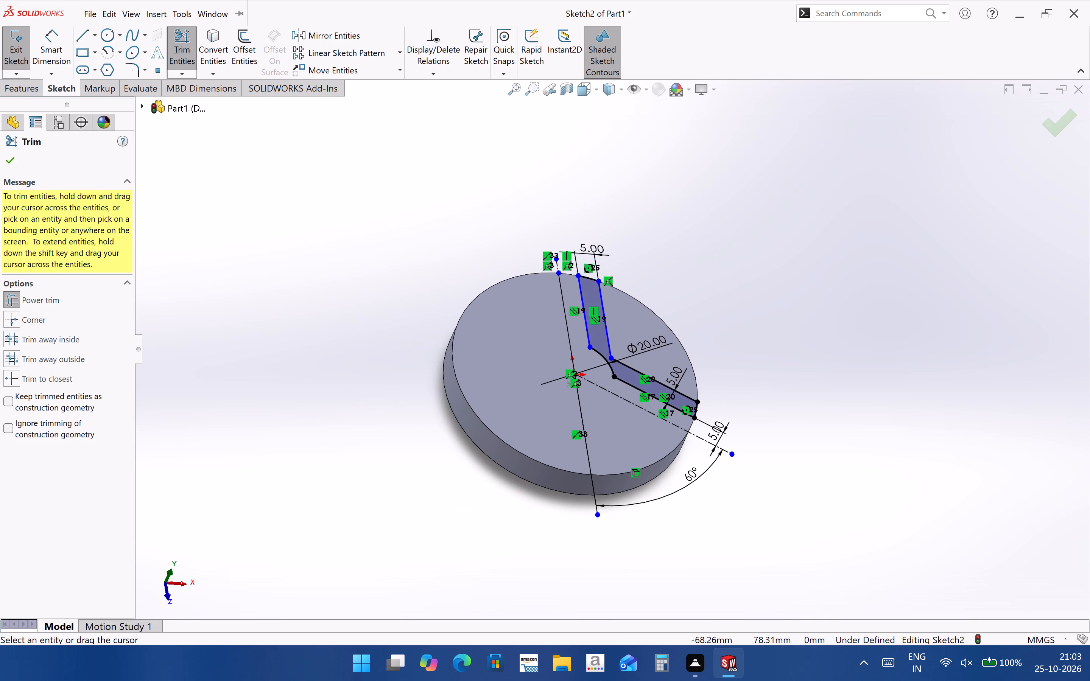
{"action": "left_click", "coordinate": [12, 83]}
{"action": "left_click", "coordinate": [18, 54]}
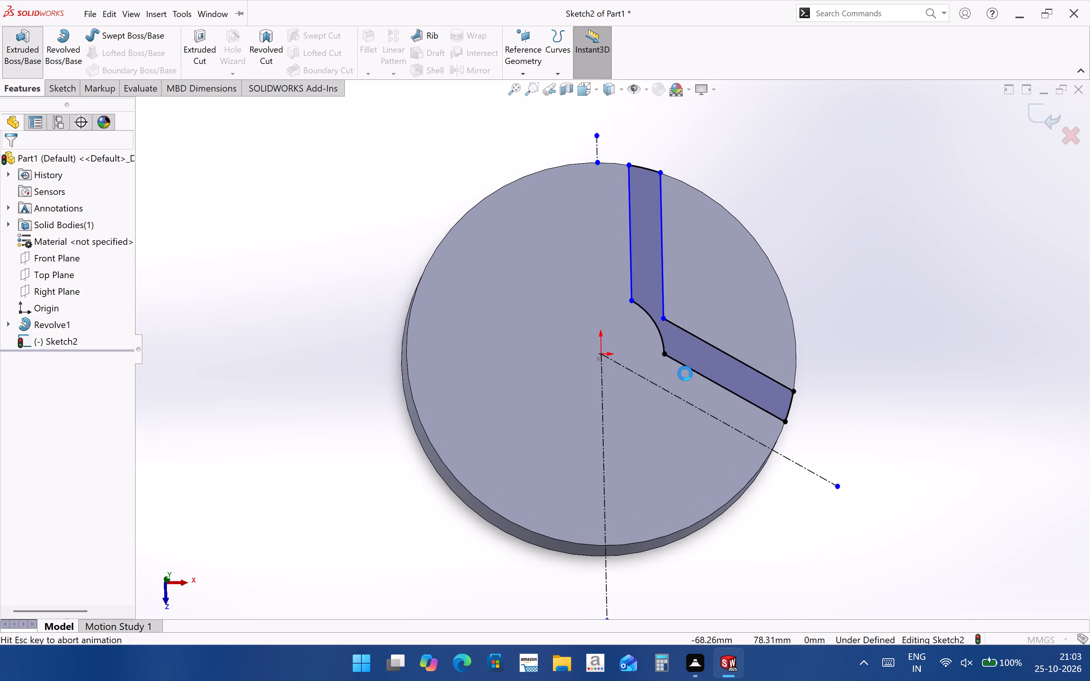
{"action": "middle_click_drag", "start_coordinate": [692, 396], "coordinate": [747, 253]}
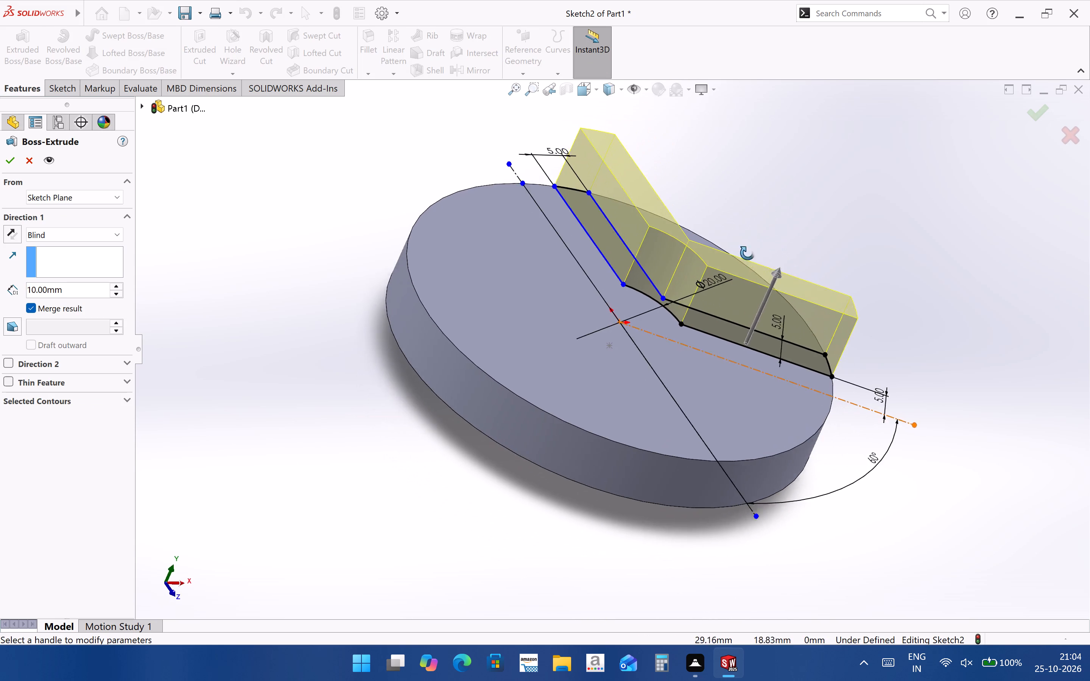
{"action": "middle_click_drag", "start_coordinate": [747, 253], "coordinate": [741, 293]}
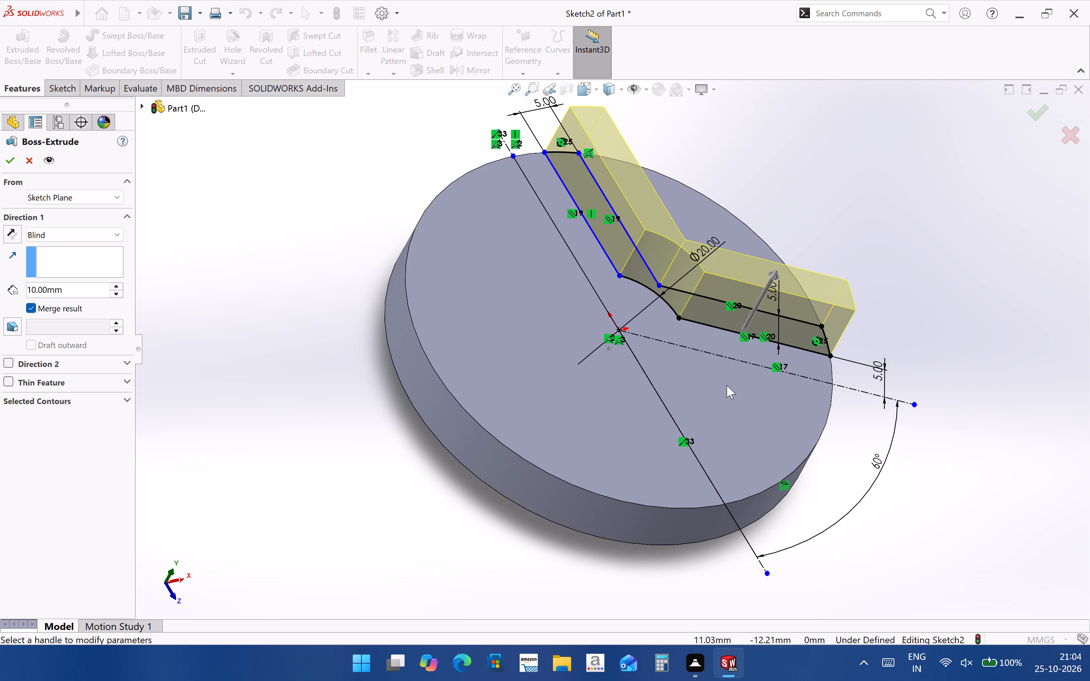
{"action": "left_click", "coordinate": [74, 293]}
{"action": "left_click_drag", "start_coordinate": [74, 293], "coordinate": [0, 306]}
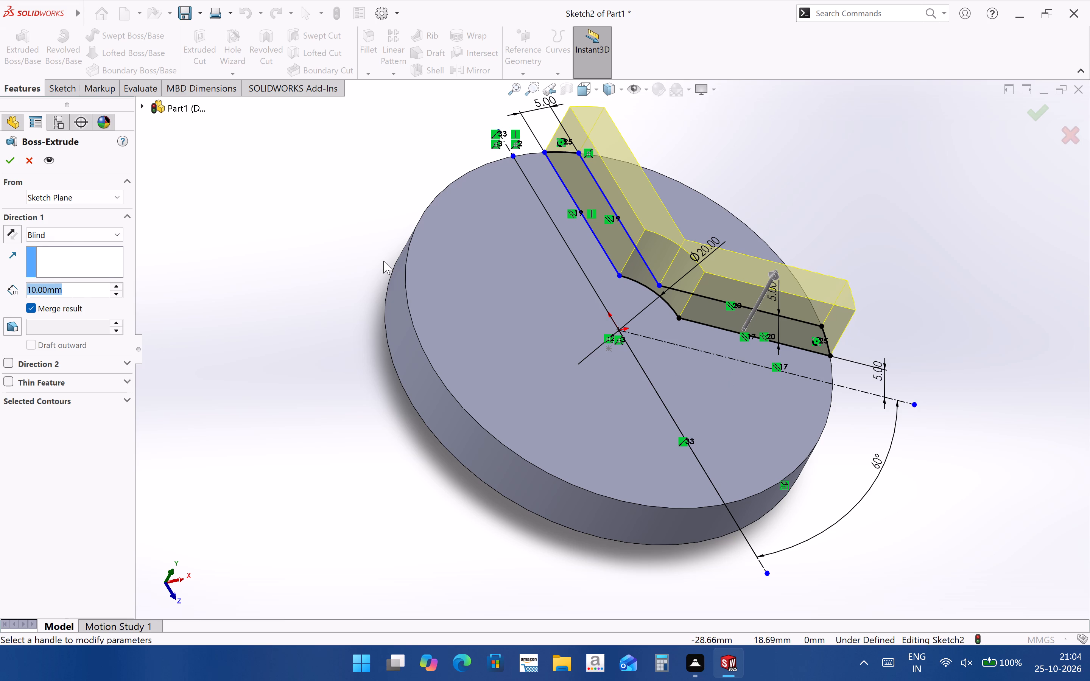
{"action": "type", "text": "32"}
{"action": "type", "text": "-13"}
{"action": "key", "text": "Return"}
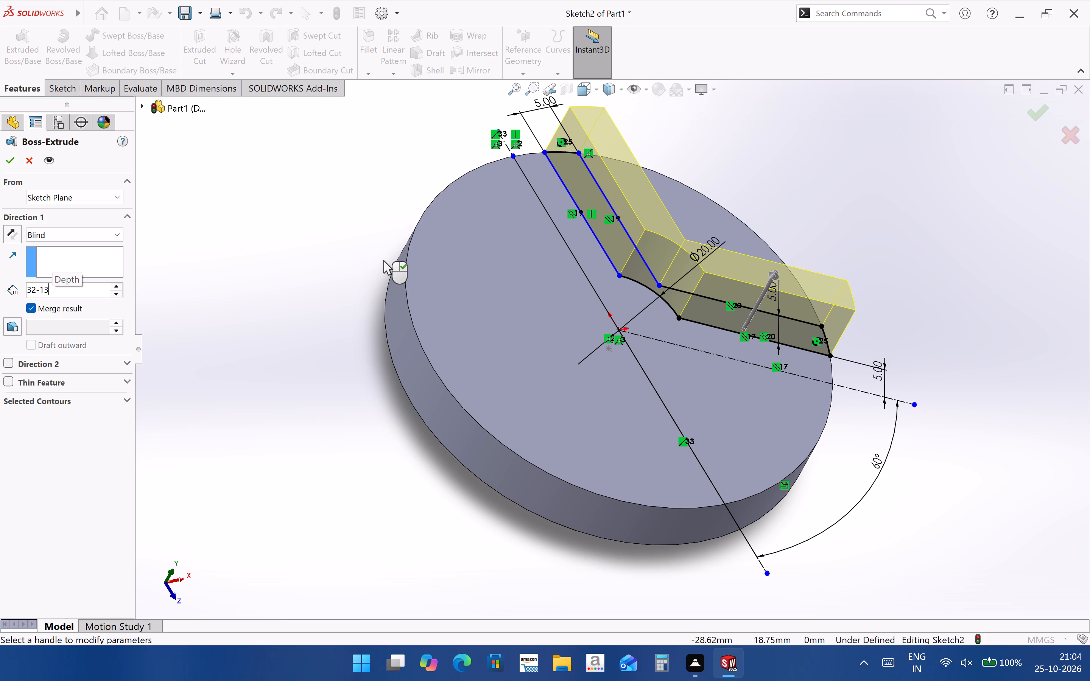
{"action": "left_click", "coordinate": [1036, 113]}
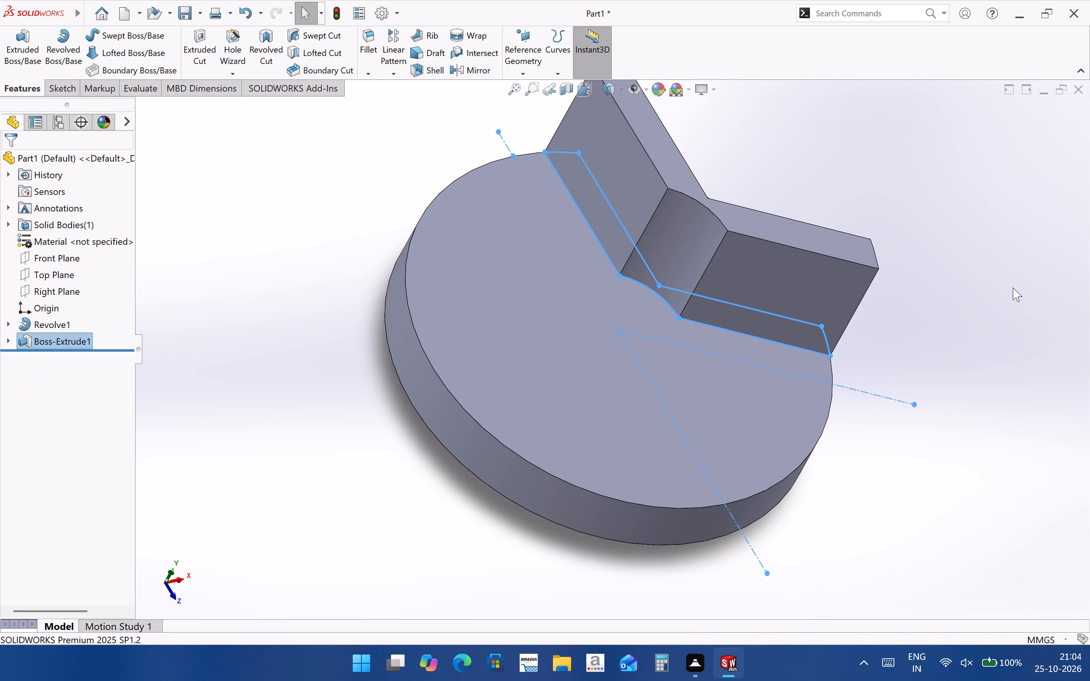
{"action": "left_click", "coordinate": [1013, 288]}
Set up a circular pattern of the extruded bent rib around the disc's outer circular edge with 3 instances.
{"action": "scroll", "coordinate": [856, 495], "scroll_direction": "up", "scroll_amount": 3}
{"action": "middle_click_drag", "start_coordinate": [748, 437], "coordinate": [701, 571]}
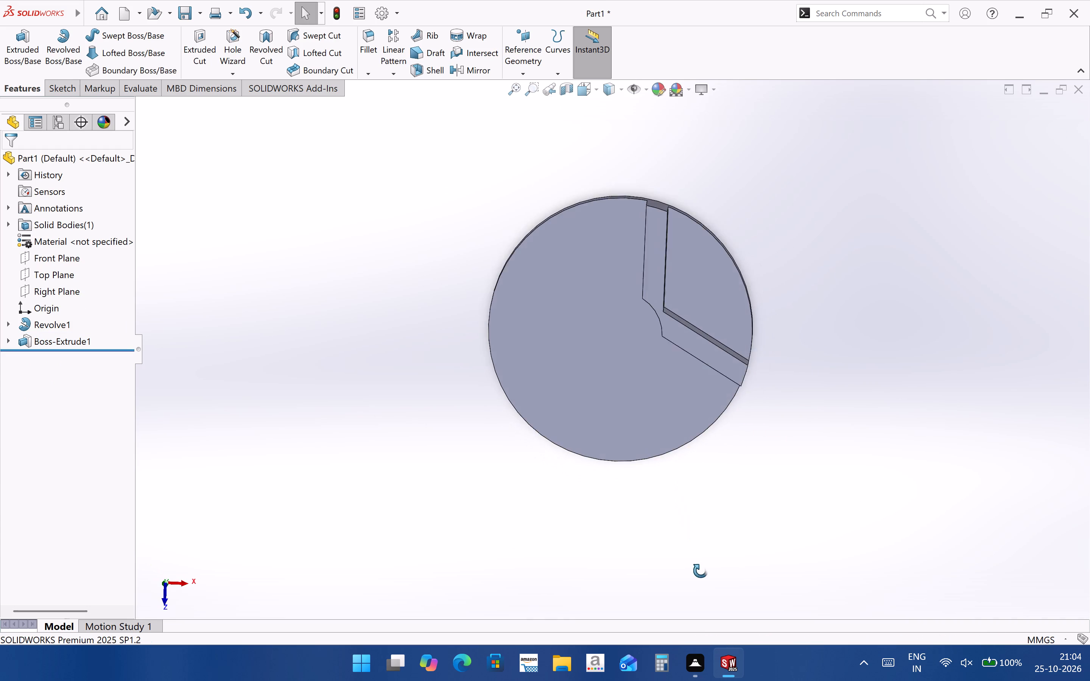
{"action": "middle_click_drag", "start_coordinate": [701, 571], "coordinate": [701, 596]}
{"action": "middle_click_drag", "start_coordinate": [685, 510], "coordinate": [684, 422]}
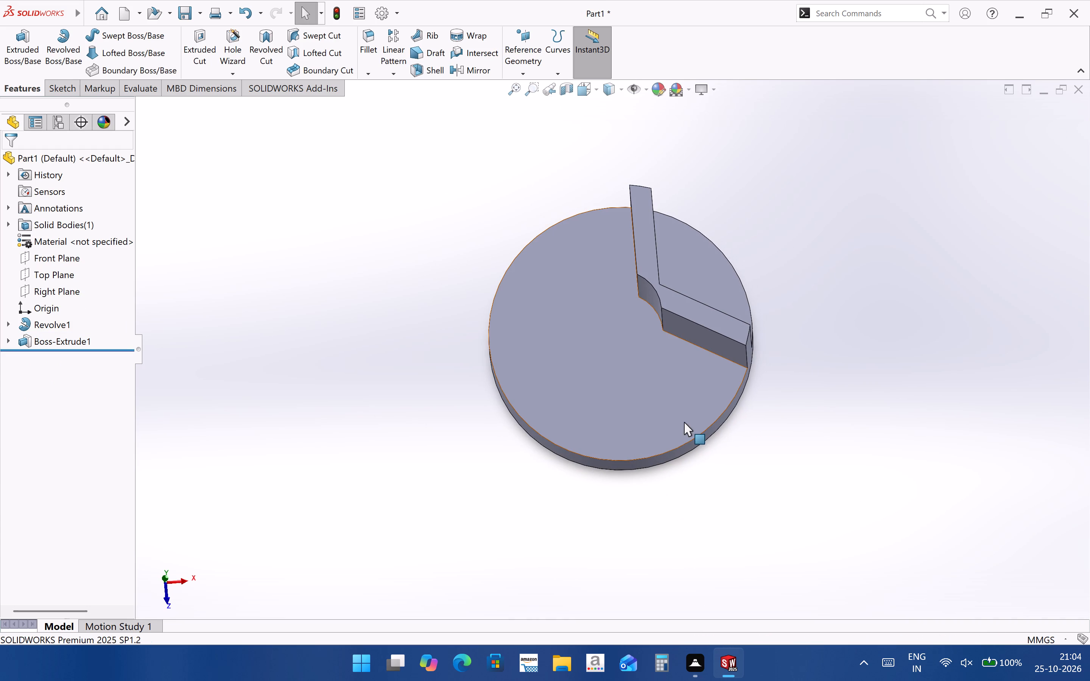
{"action": "left_click", "coordinate": [45, 344]}
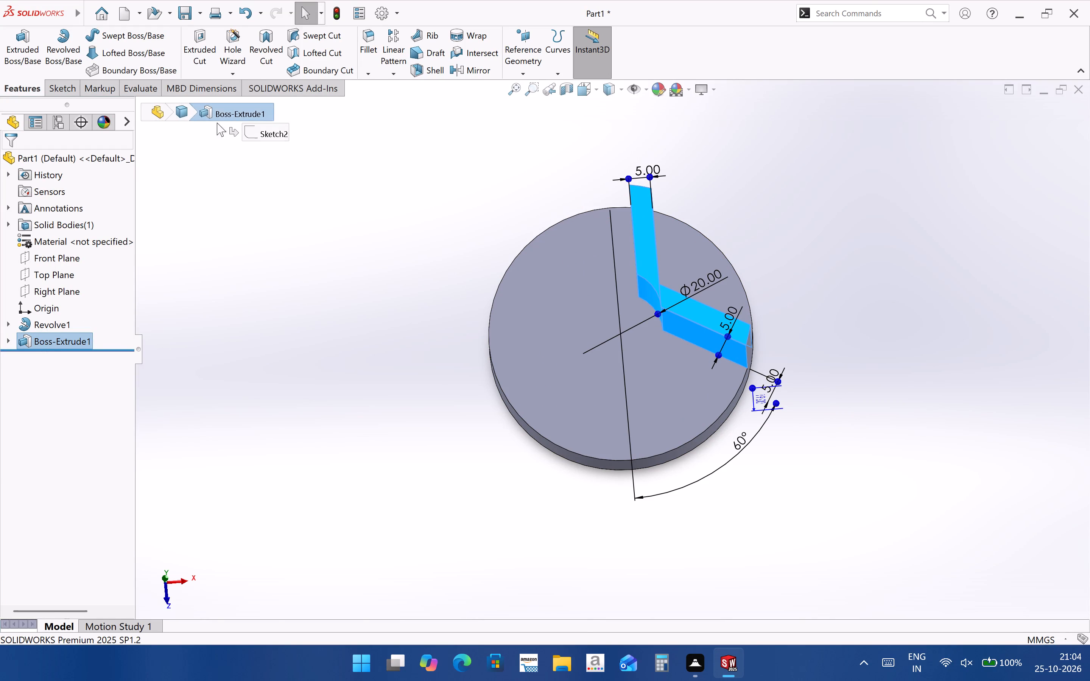
{"action": "left_click", "coordinate": [397, 75]}
{"action": "left_click", "coordinate": [401, 105]}
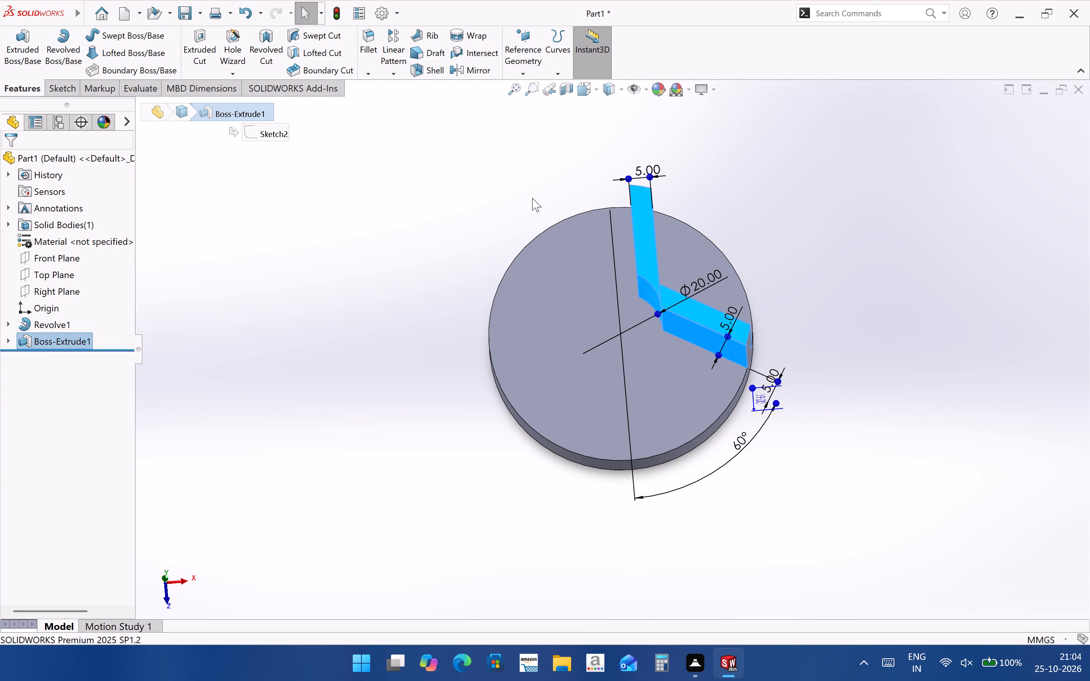
{"action": "left_click", "coordinate": [558, 222]}
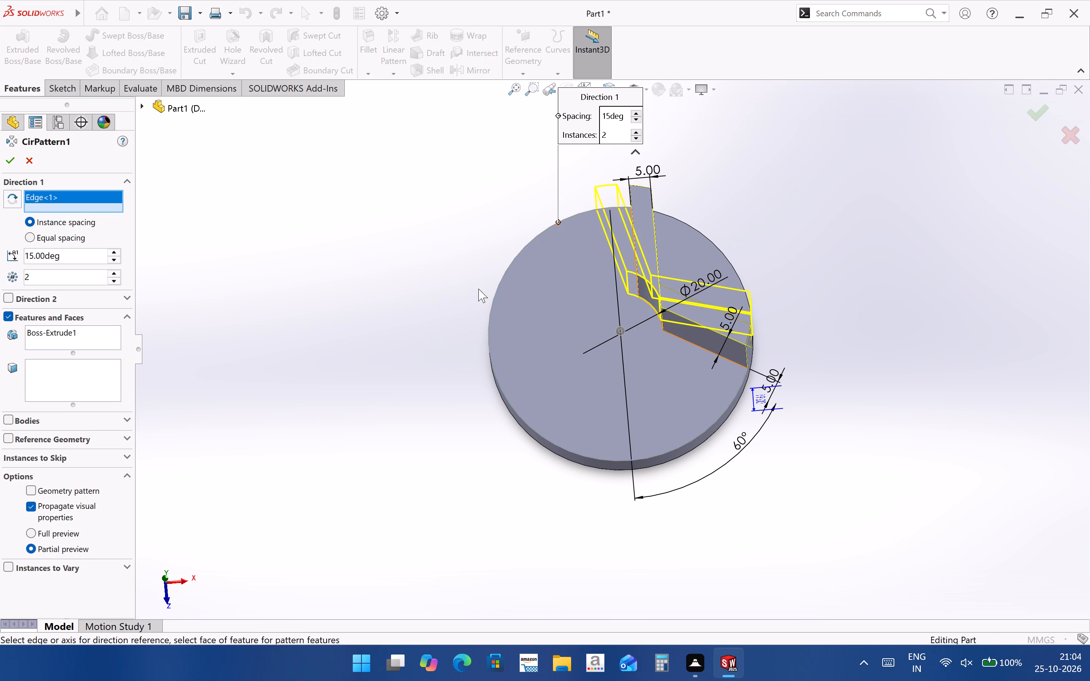
{"action": "left_click_drag", "start_coordinate": [49, 272], "coordinate": [8, 272]}
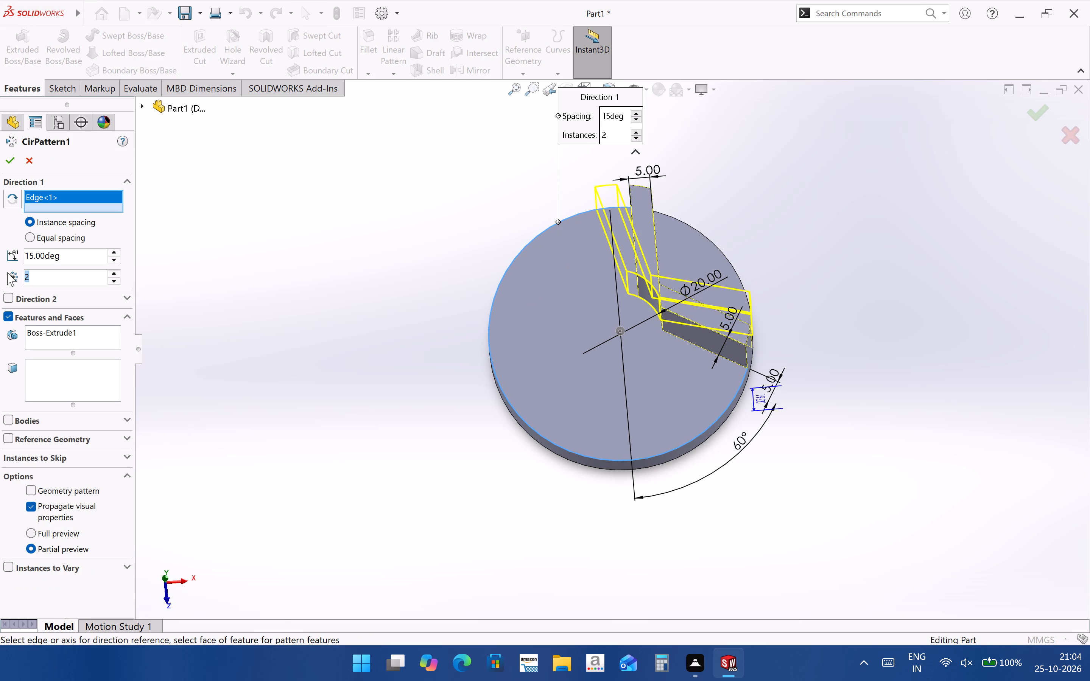
{"action": "key", "text": "3"}
{"action": "key", "text": "Return"}
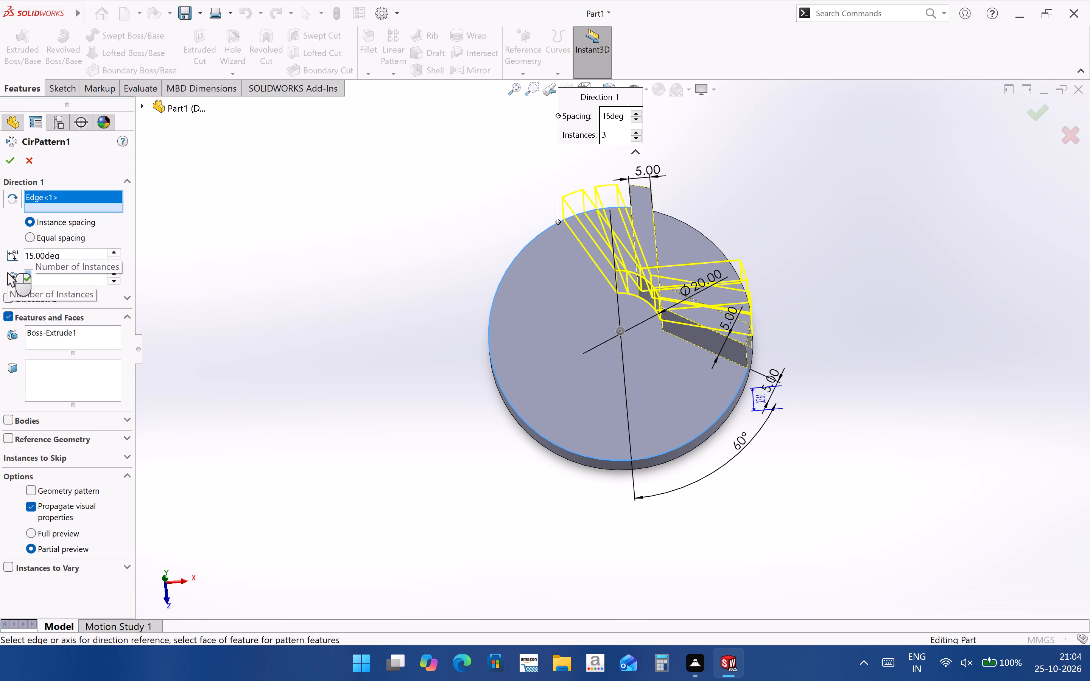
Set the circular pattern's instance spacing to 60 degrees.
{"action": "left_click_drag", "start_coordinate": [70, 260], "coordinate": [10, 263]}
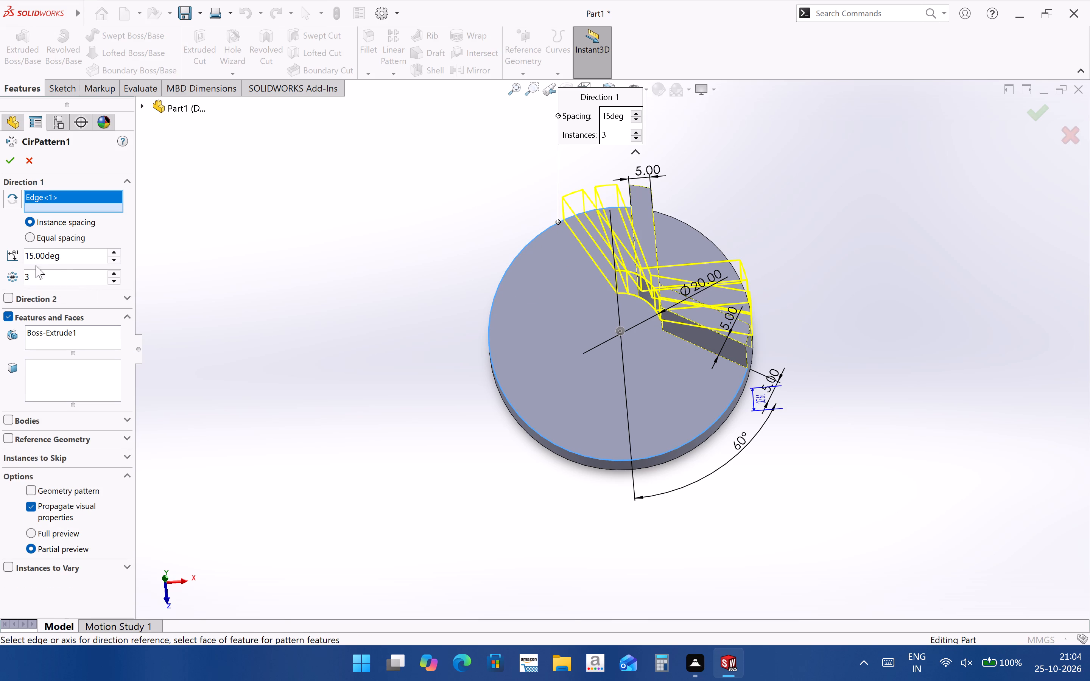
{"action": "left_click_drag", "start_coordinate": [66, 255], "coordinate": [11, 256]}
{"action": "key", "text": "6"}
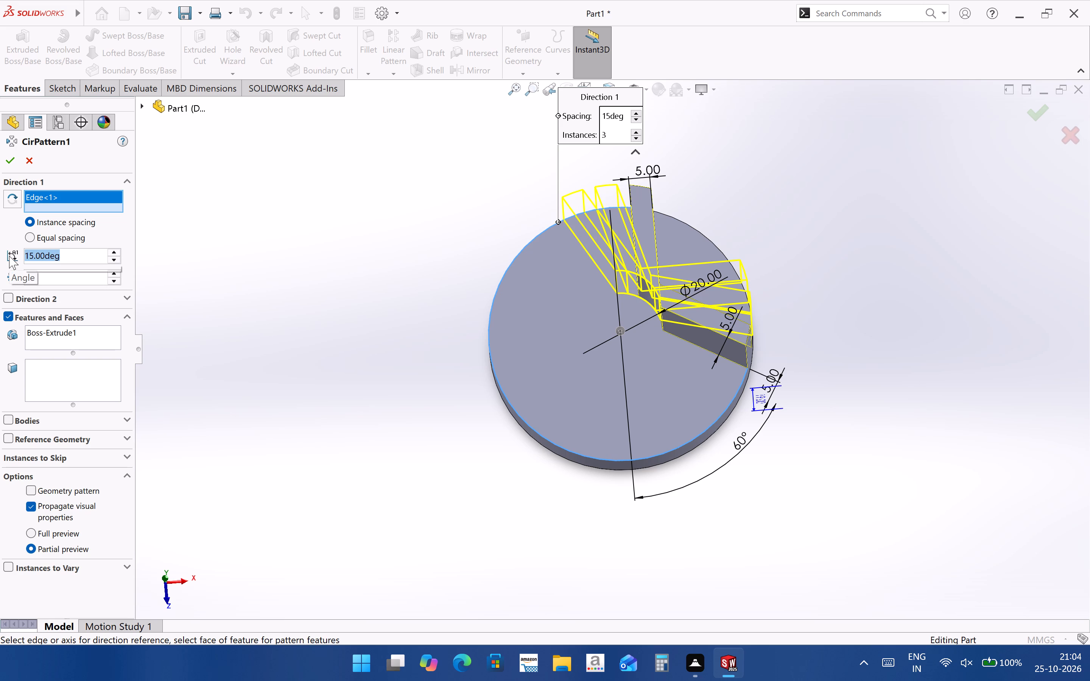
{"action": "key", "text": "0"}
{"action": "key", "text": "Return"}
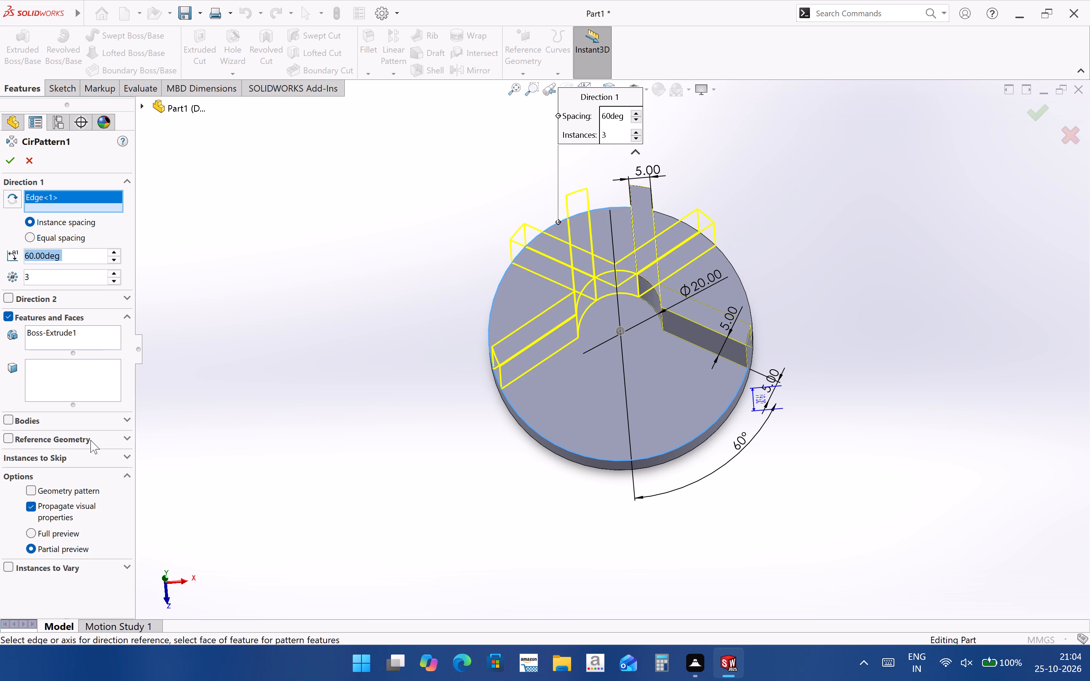
Set the instance spacing to 120 degrees and complete the circular pattern of the rib.
{"action": "left_click", "coordinate": [85, 256]}
{"action": "left_click_drag", "start_coordinate": [85, 256], "coordinate": [24, 256]}
{"action": "type", "text": "120"}
{"action": "key", "text": "Return"}
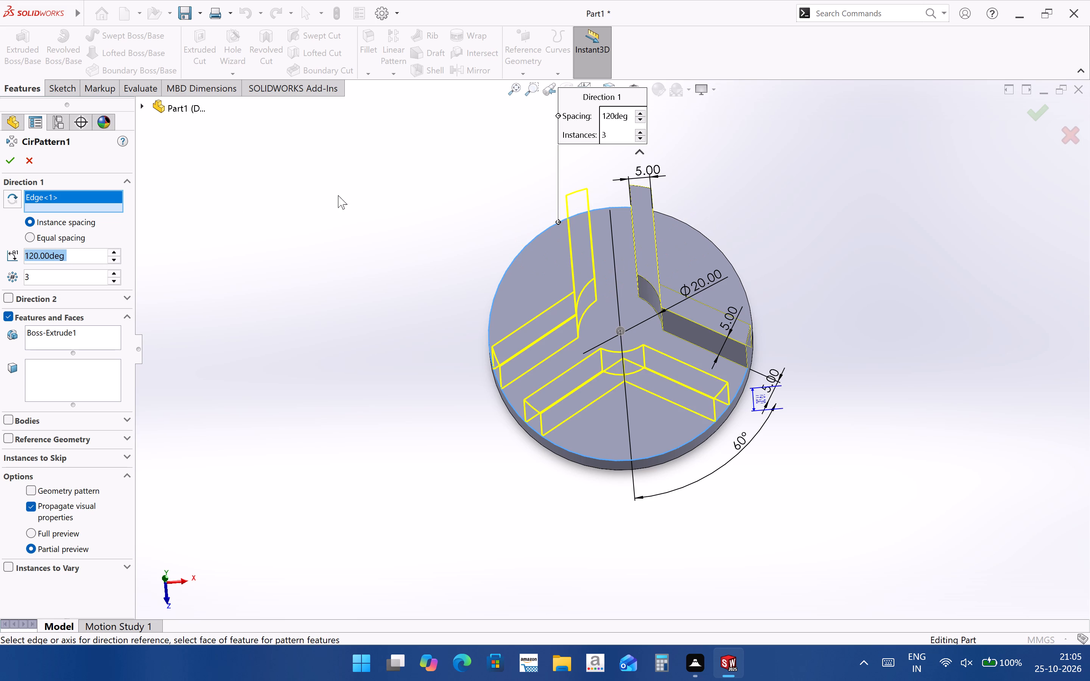
{"action": "left_click", "coordinate": [1039, 112]}
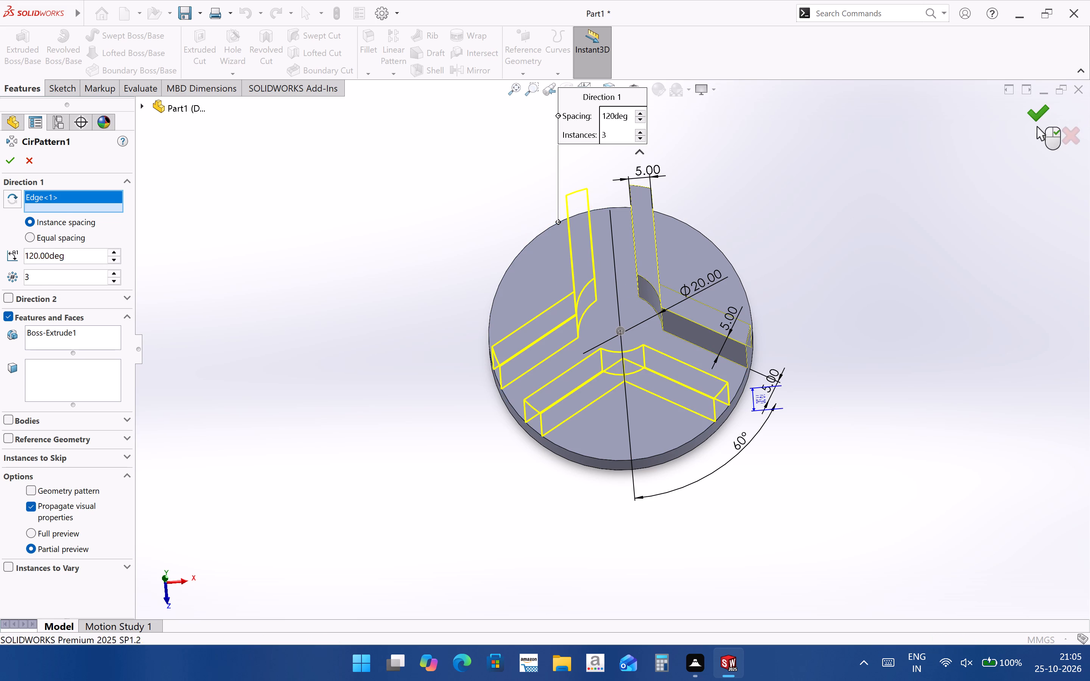
{"action": "left_click", "coordinate": [969, 311]}
Examine the patterned bent ribs and the disc's underside from several angles, and check which ribs belong to the circular pattern.
{"action": "middle_click_drag", "start_coordinate": [608, 435], "coordinate": [614, 491]}
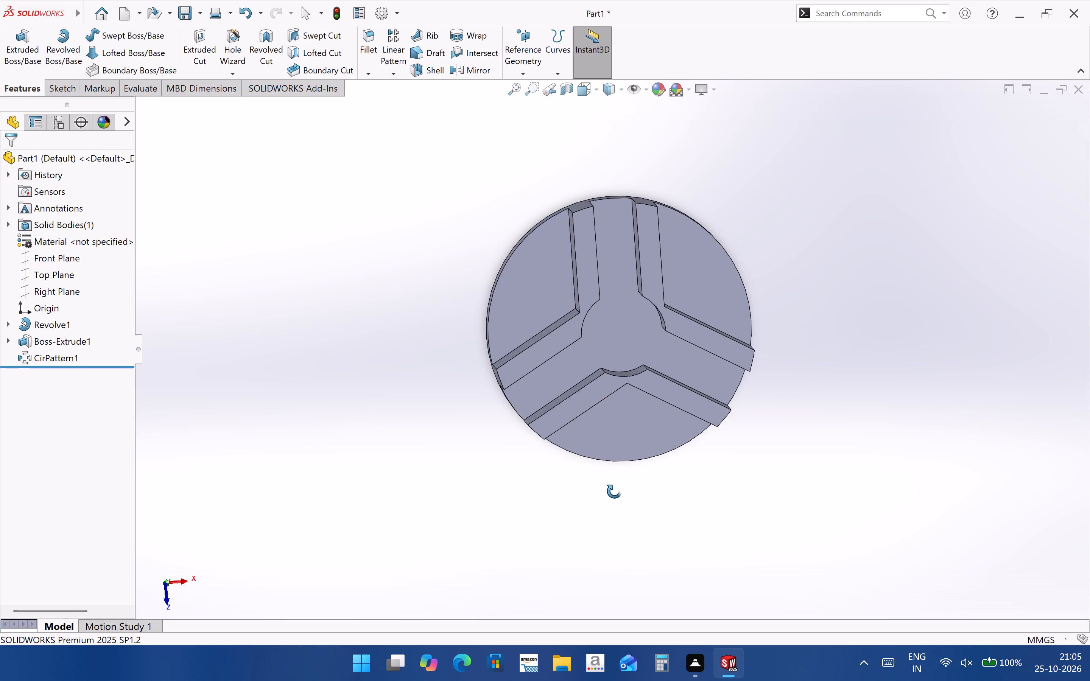
{"action": "middle_click_drag", "start_coordinate": [614, 491], "coordinate": [629, 434]}
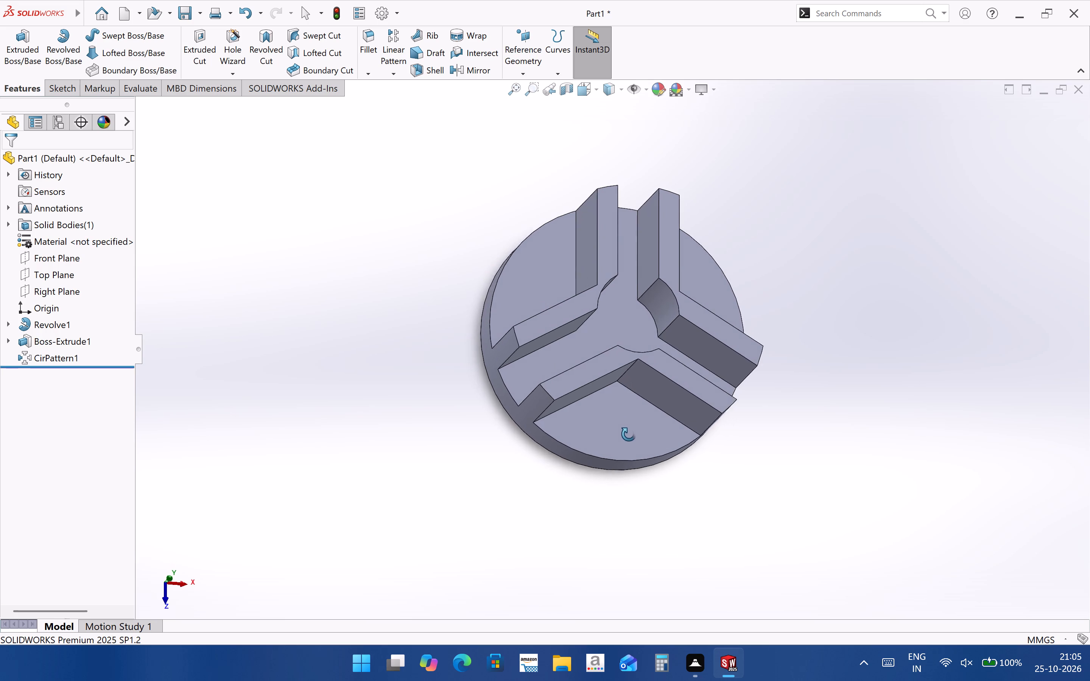
{"action": "middle_click_drag", "start_coordinate": [629, 434], "coordinate": [704, 495]}
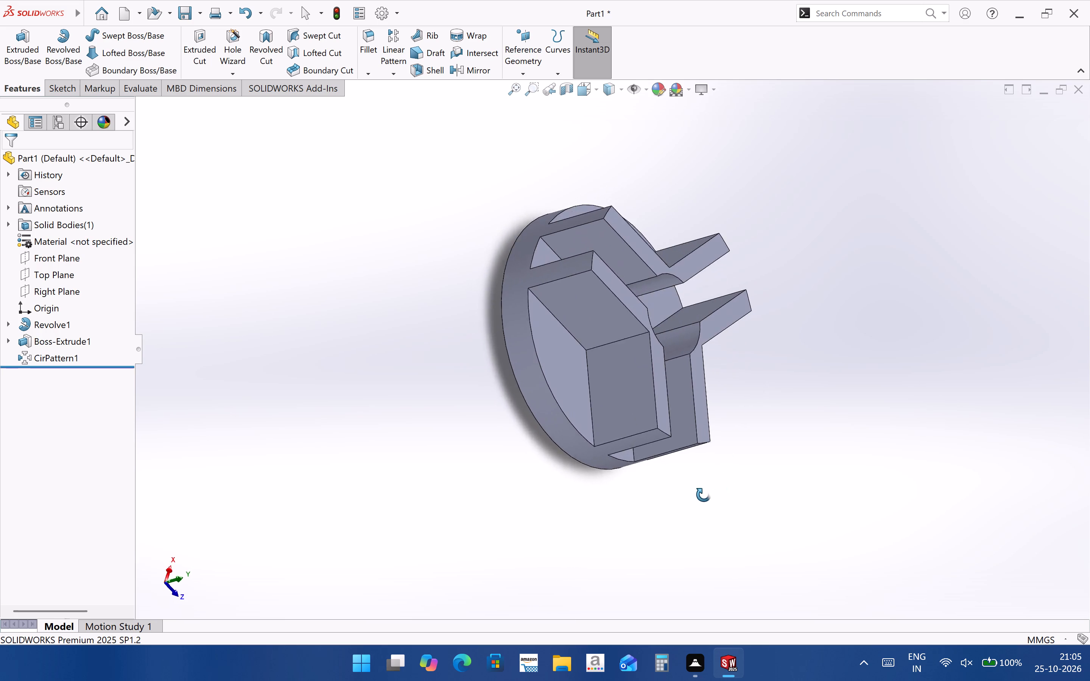
{"action": "middle_click_drag", "start_coordinate": [704, 495], "coordinate": [669, 444]}
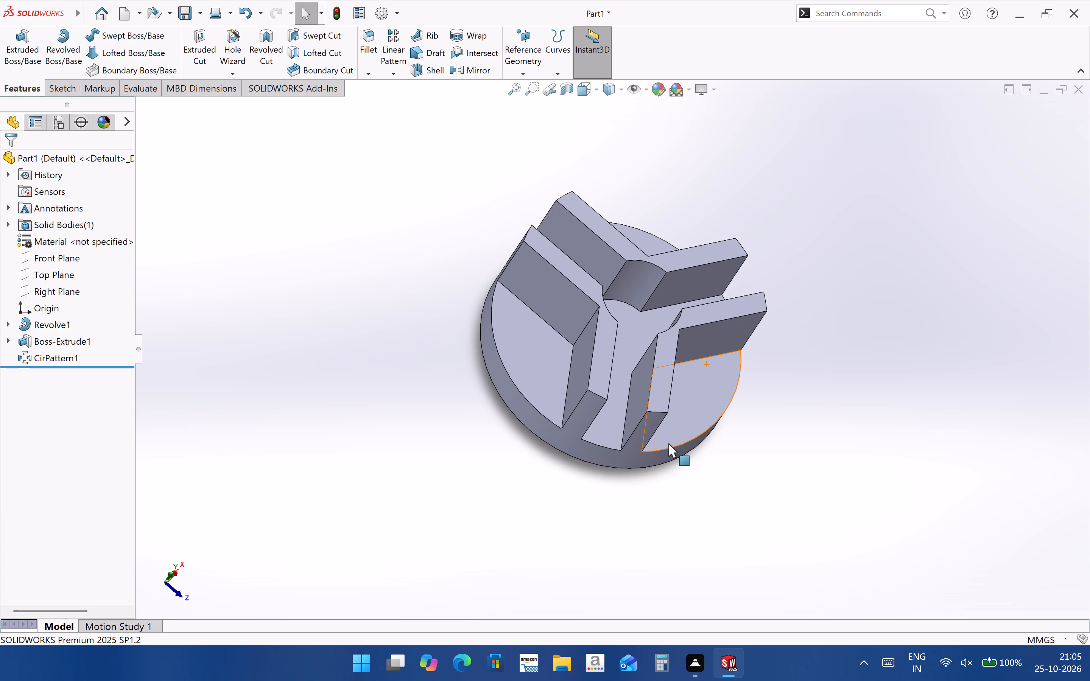
{"action": "middle_click_drag", "start_coordinate": [634, 452], "coordinate": [620, 487]}
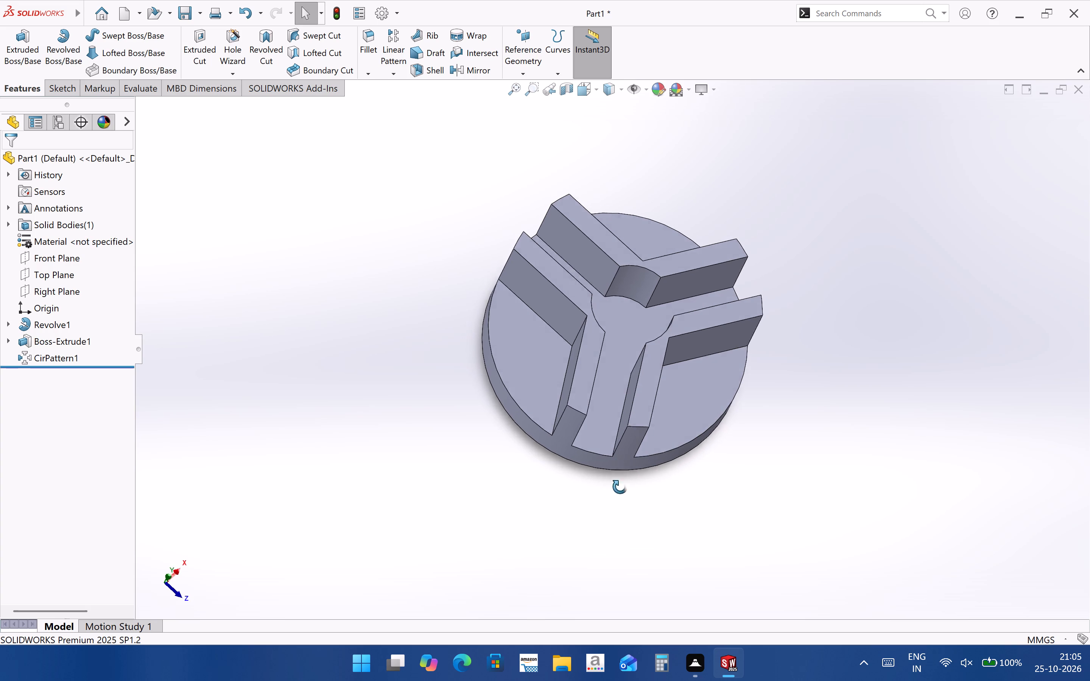
{"action": "middle_click_drag", "start_coordinate": [620, 487], "coordinate": [497, 209]}
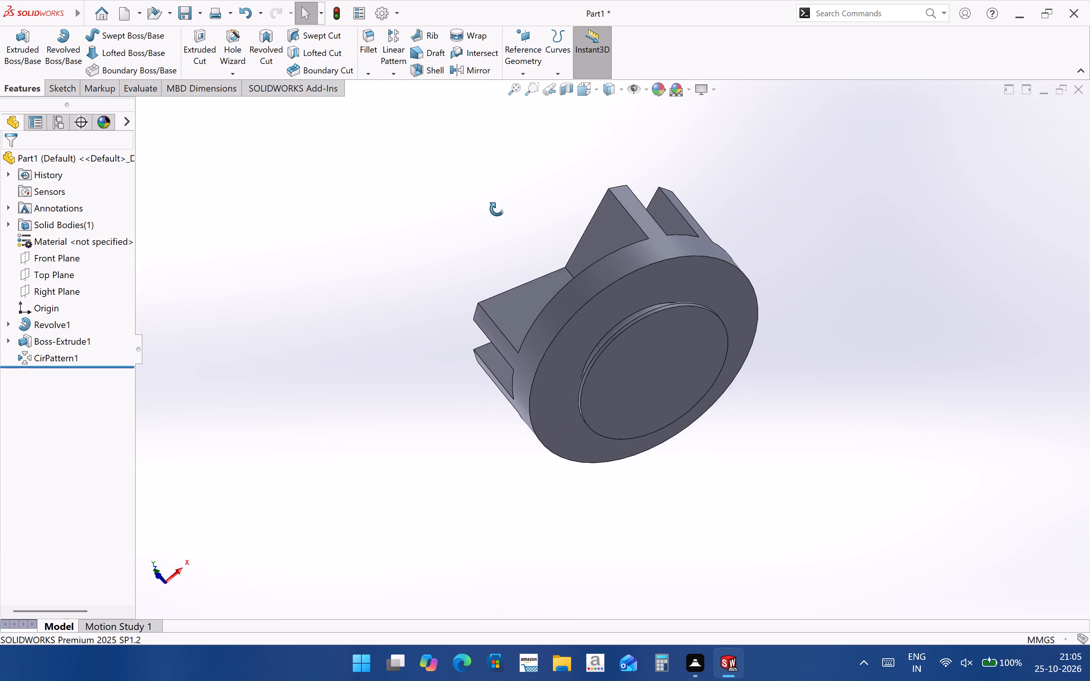
{"action": "middle_click_drag", "start_coordinate": [497, 209], "coordinate": [641, 504]}
{"action": "scroll", "coordinate": [636, 332], "scroll_direction": "up", "scroll_amount": 2}
{"action": "middle_click_drag", "start_coordinate": [641, 440], "coordinate": [652, 344]}
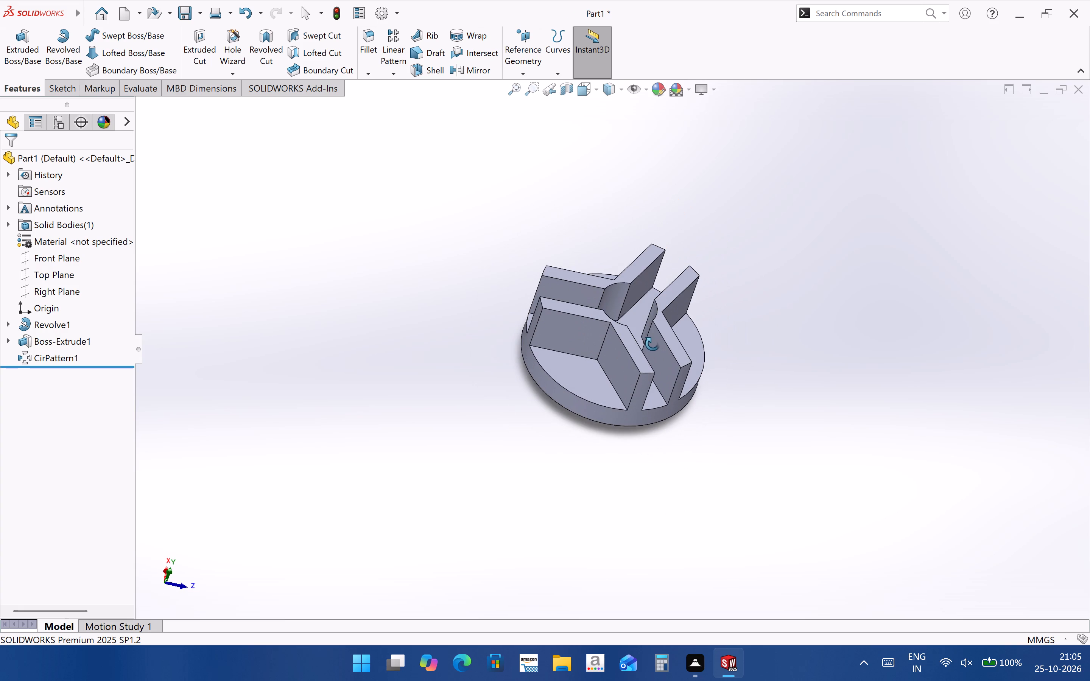
{"action": "middle_click_drag", "start_coordinate": [652, 344], "coordinate": [652, 346]}
{"action": "scroll", "coordinate": [658, 363], "scroll_direction": "down", "scroll_amount": 2}
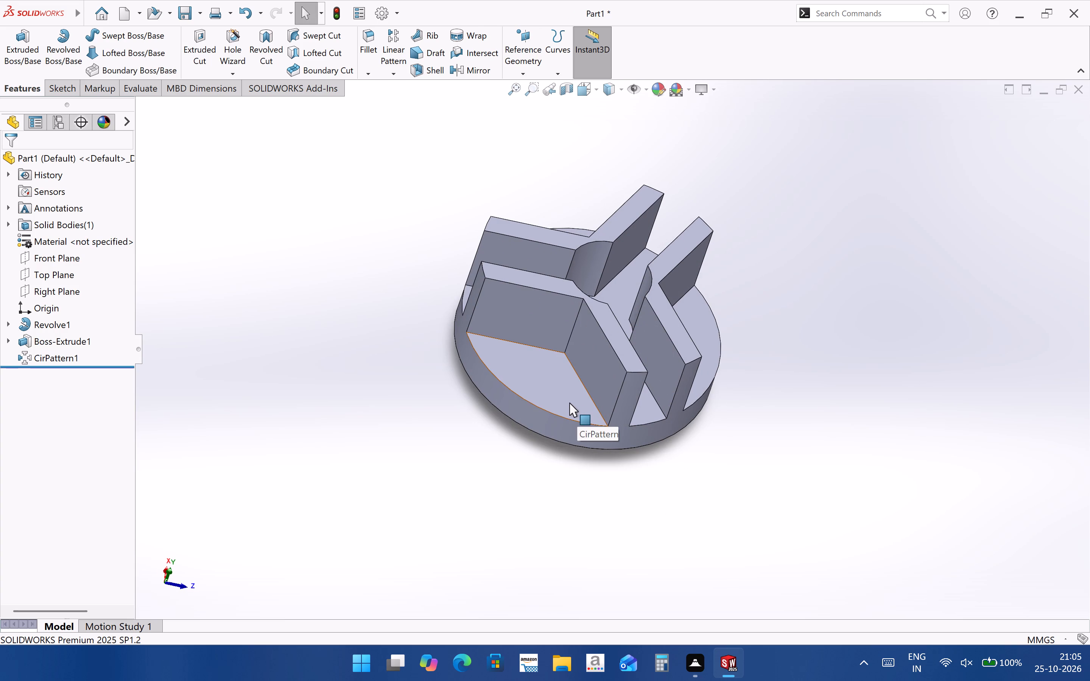
{"action": "left_click", "coordinate": [49, 358]}
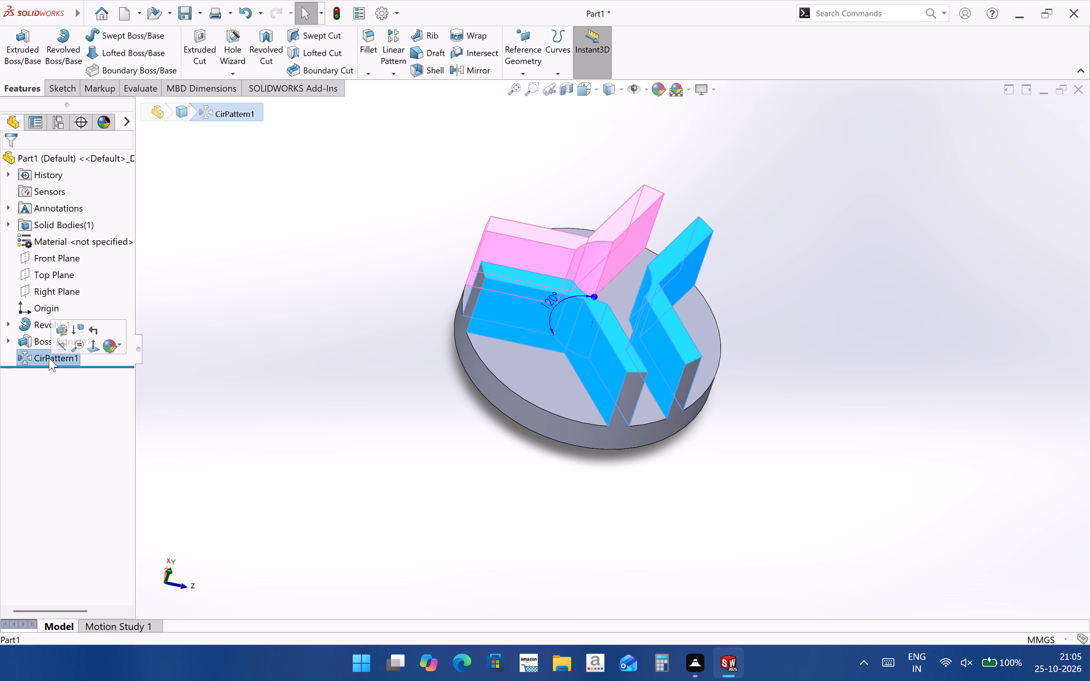
{"action": "left_click", "coordinate": [321, 447]}
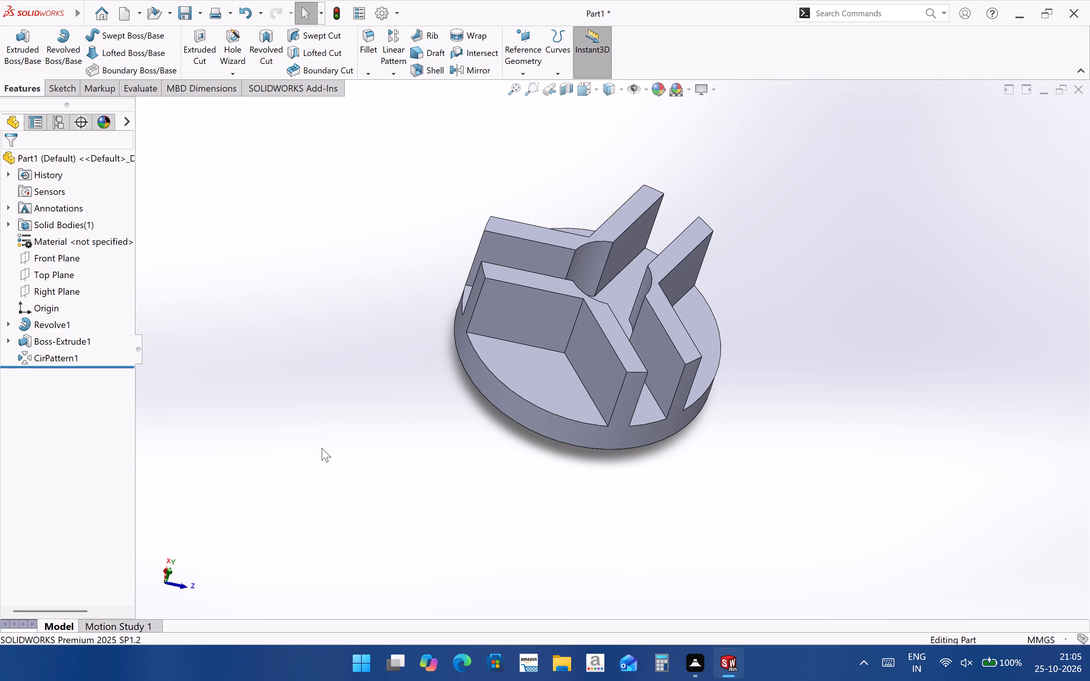
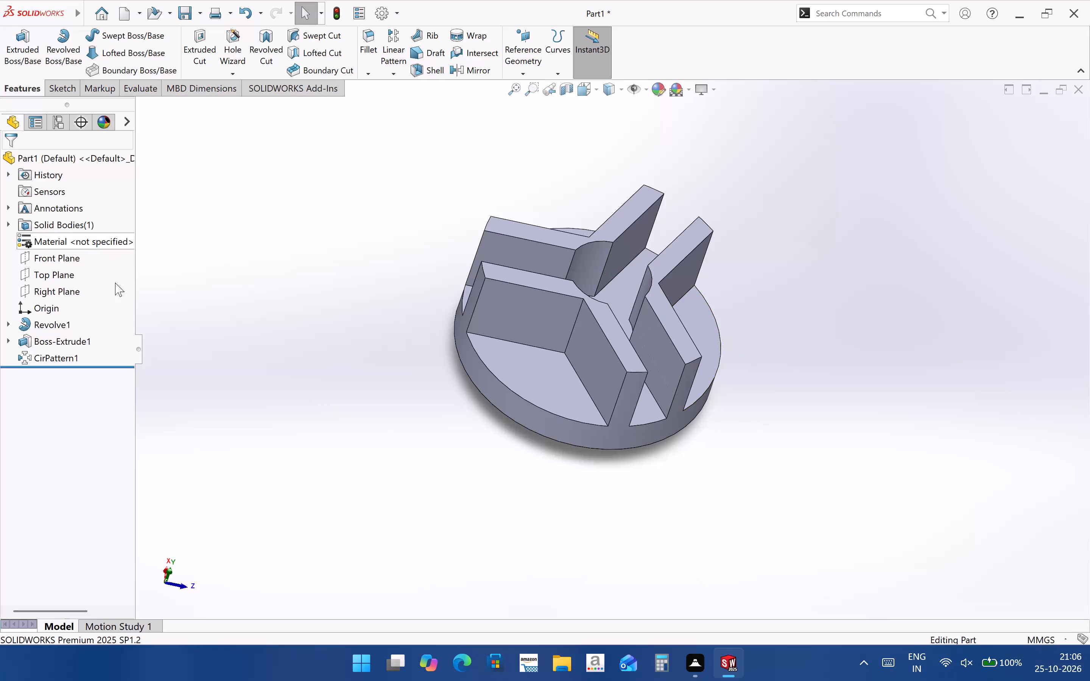
Examine the bent rib's extrusion and its sketch dimensions, closing the sketch without edits, and view the patterned ribs from an oblique angle.
{"action": "left_click", "coordinate": [76, 340]}
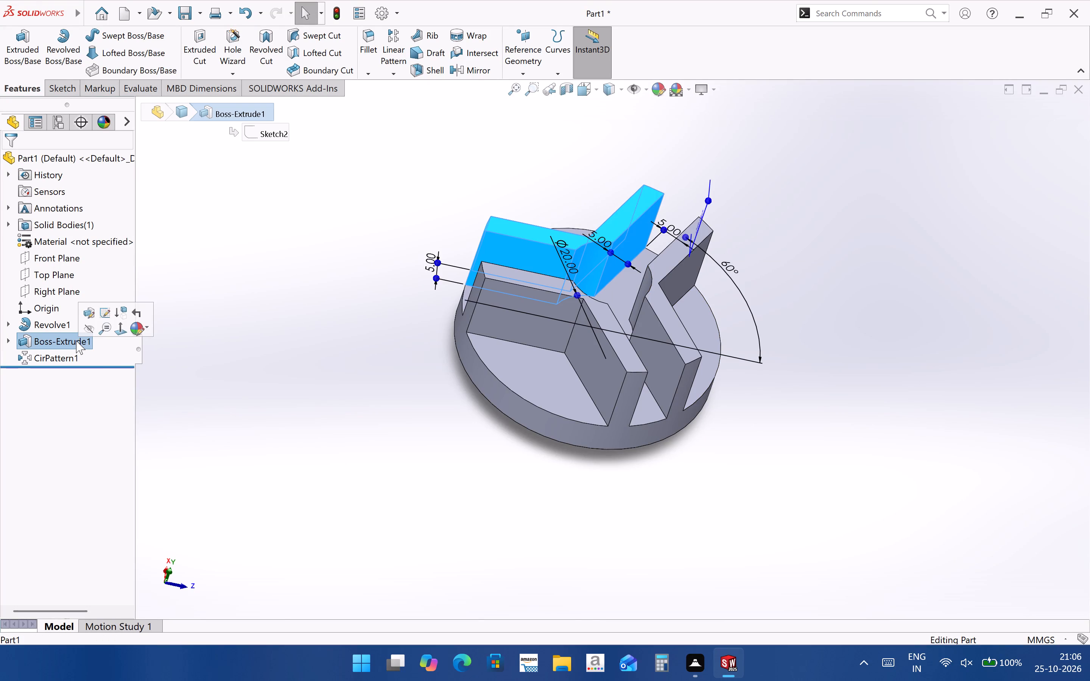
{"action": "left_click", "coordinate": [849, 301]}
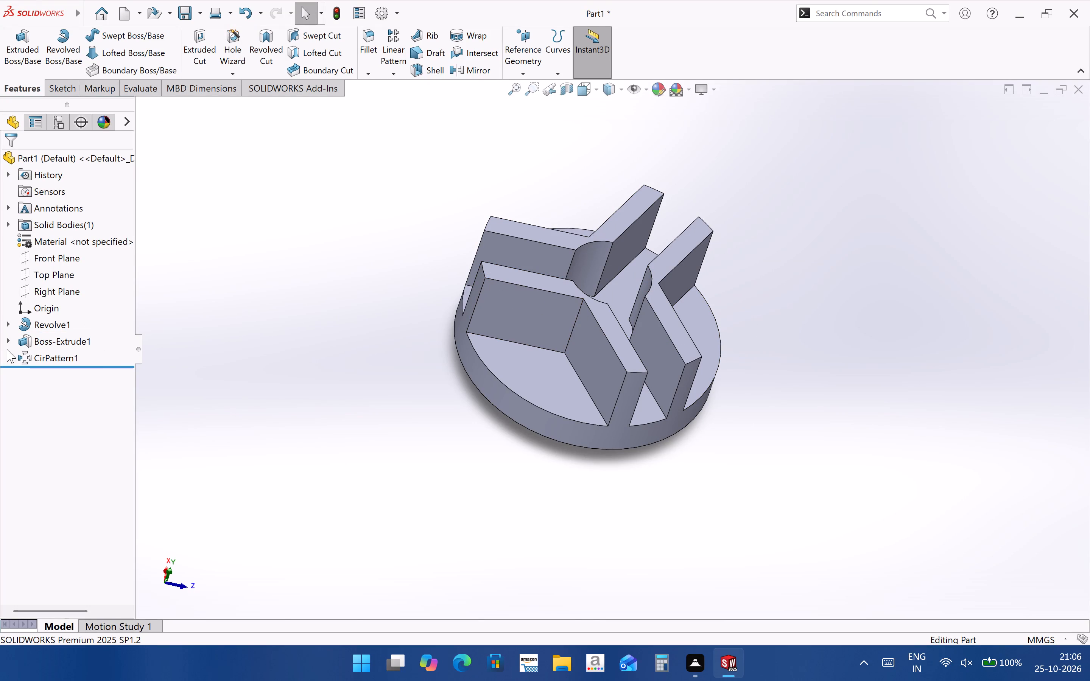
{"action": "left_click", "coordinate": [9, 341]}
{"action": "left_click", "coordinate": [69, 364]}
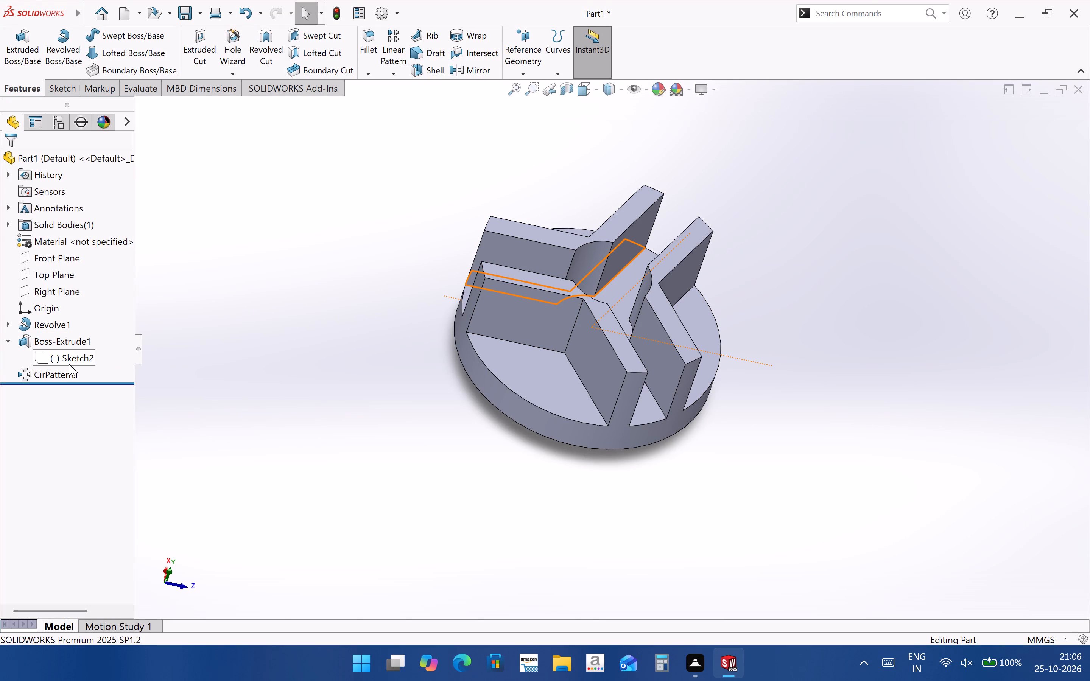
{"action": "left_click", "coordinate": [83, 330]}
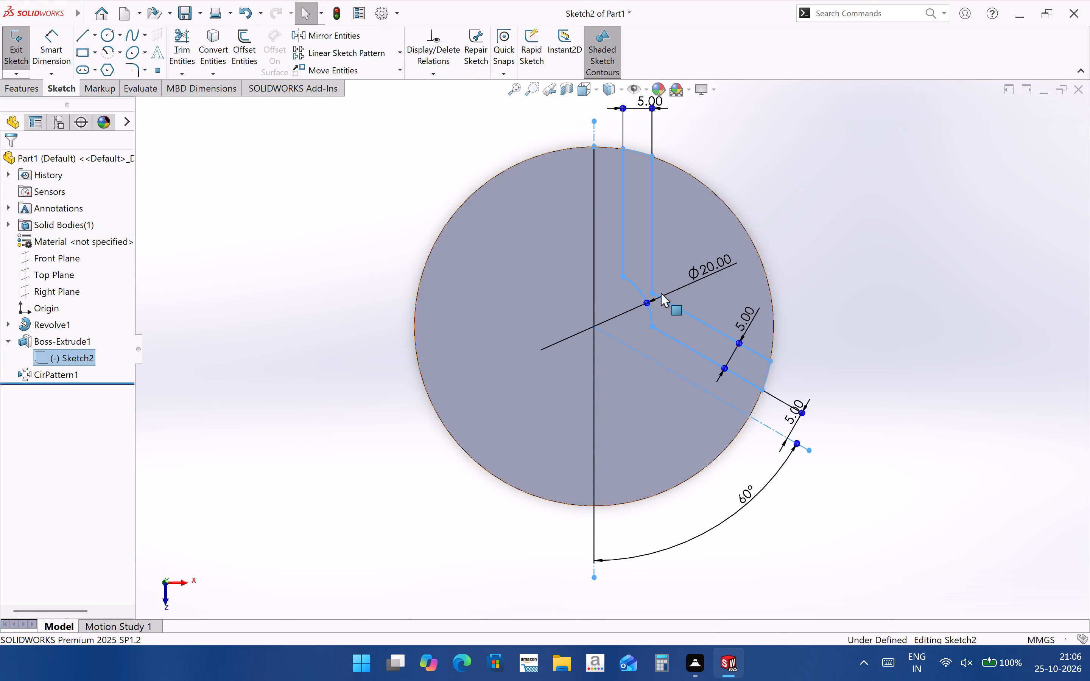
{"action": "left_click", "coordinate": [1038, 113]}
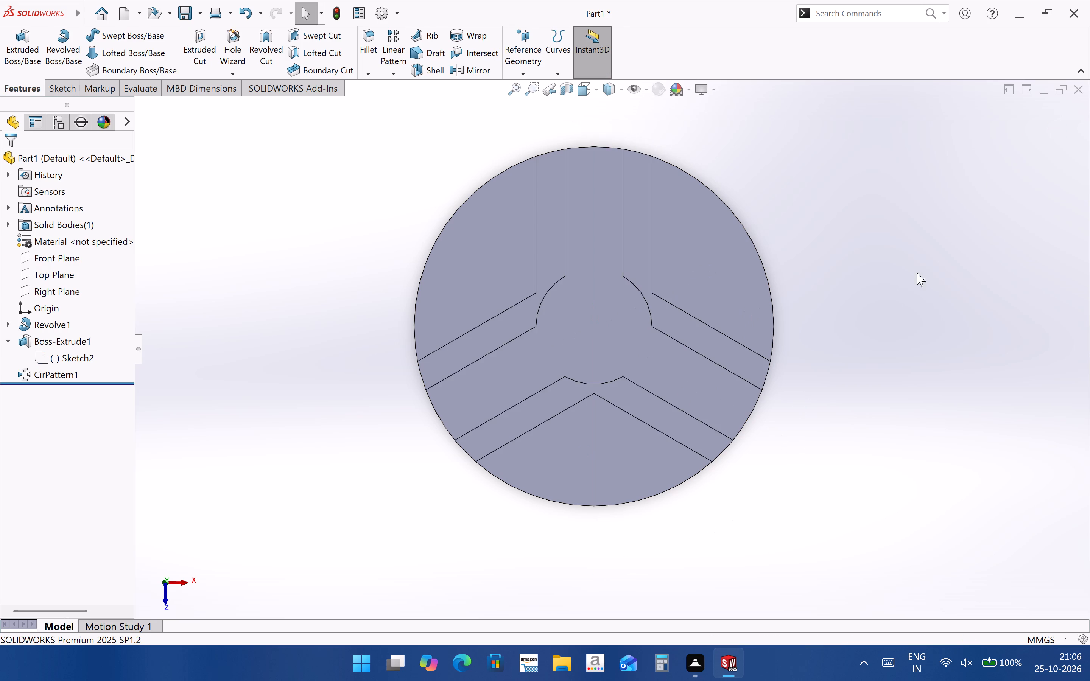
{"action": "middle_click_drag", "start_coordinate": [642, 368], "coordinate": [582, 326]}
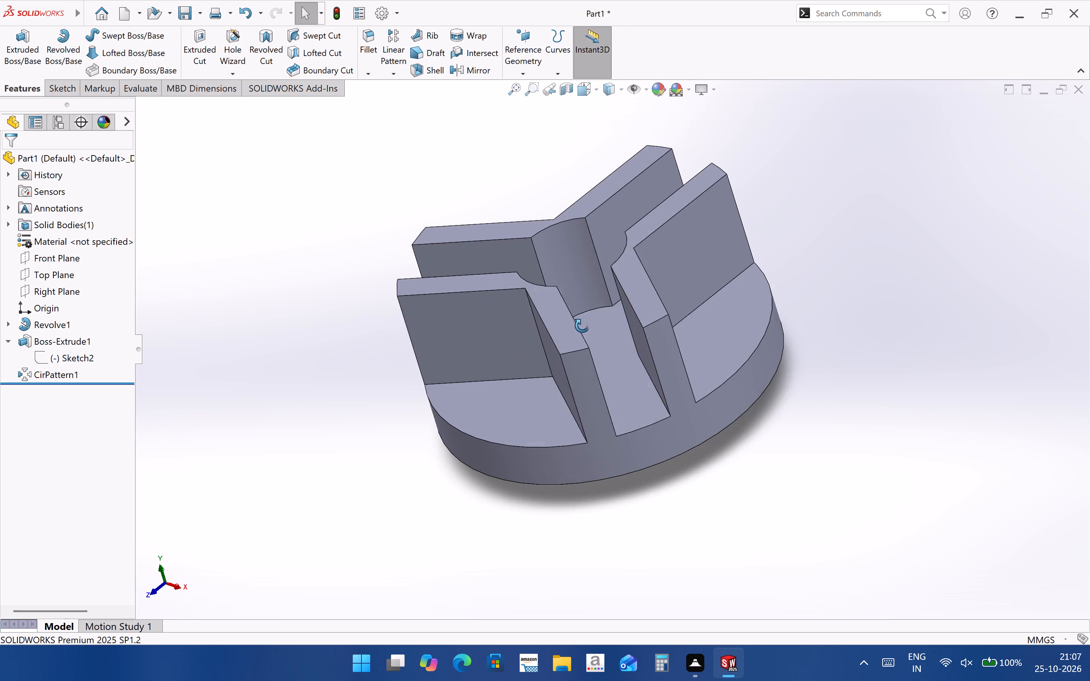
{"action": "middle_click_drag", "start_coordinate": [582, 326], "coordinate": [586, 325]}
Delete the circular pattern of the bent rib, keeping only the original extruded rib.
{"action": "left_click", "coordinate": [68, 377]}
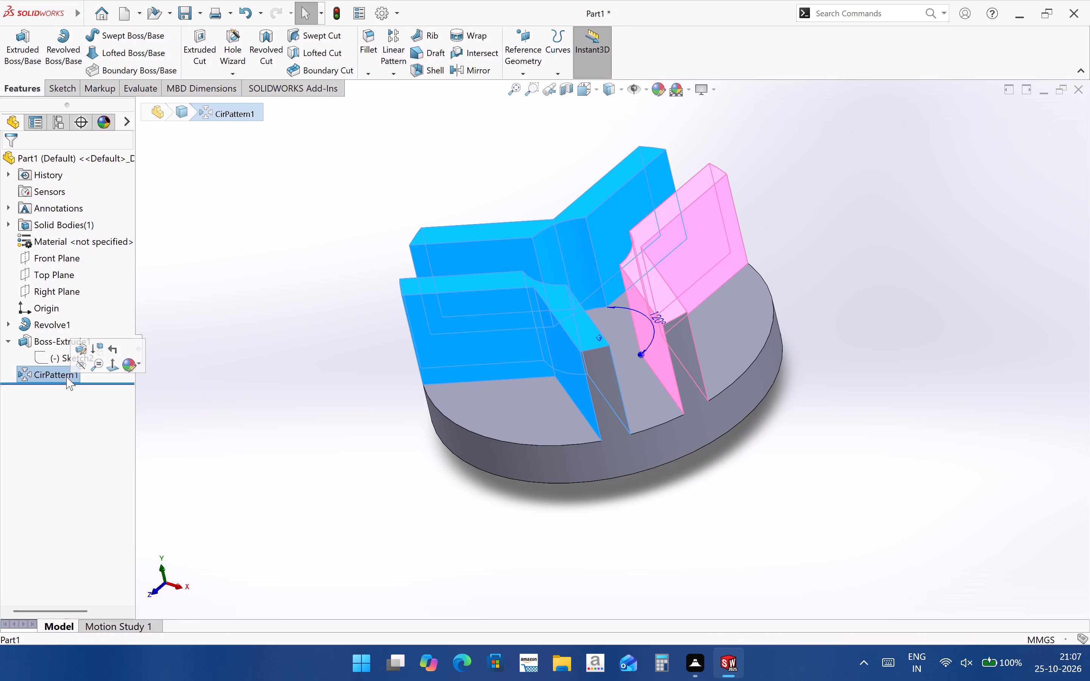
{"action": "key", "text": "Delete"}
{"action": "left_click", "coordinate": [655, 236]}
{"action": "left_click", "coordinate": [796, 308]}
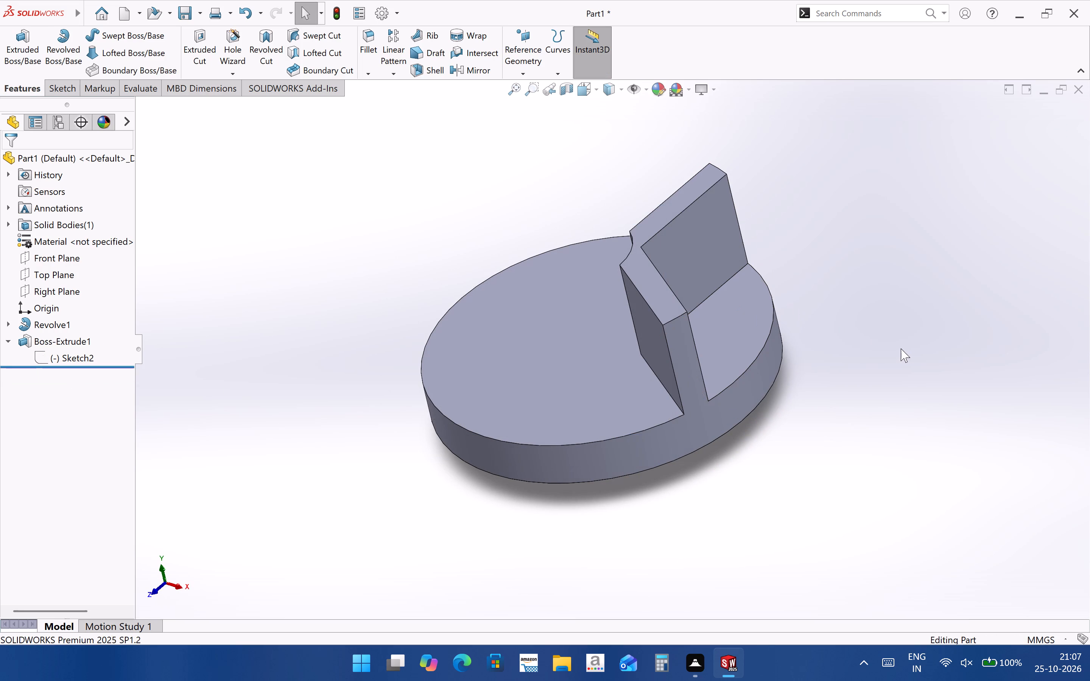
Examine the single bent rib on the disc, square to the Front Plane and from oblique angles.
{"action": "left_click", "coordinate": [702, 264]}
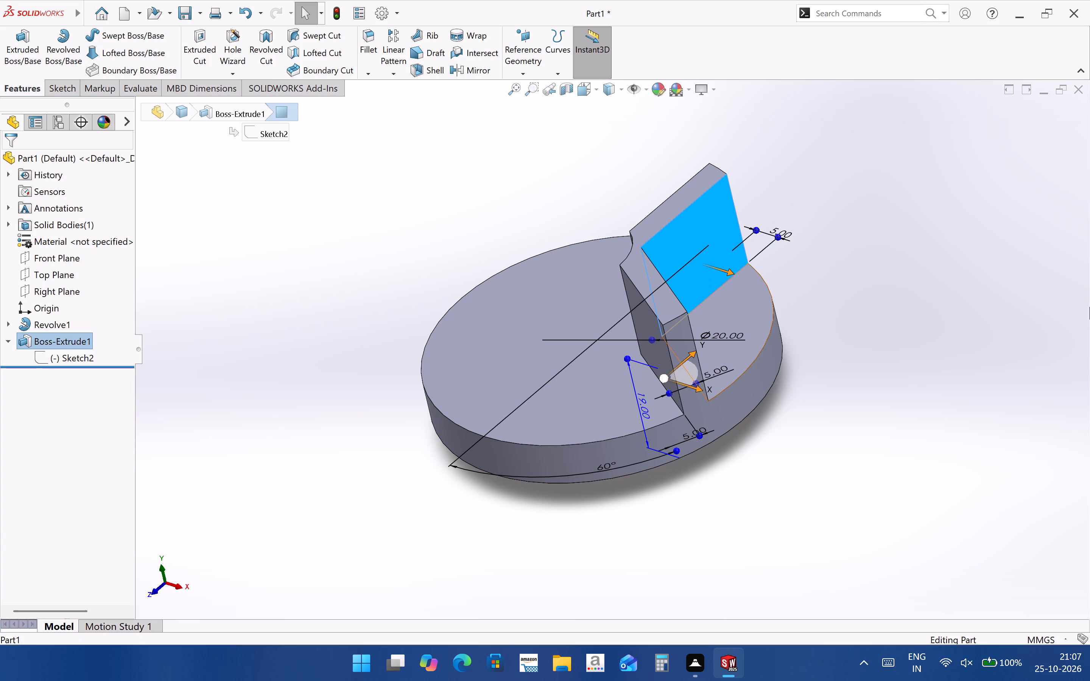
{"action": "left_click", "coordinate": [1041, 281]}
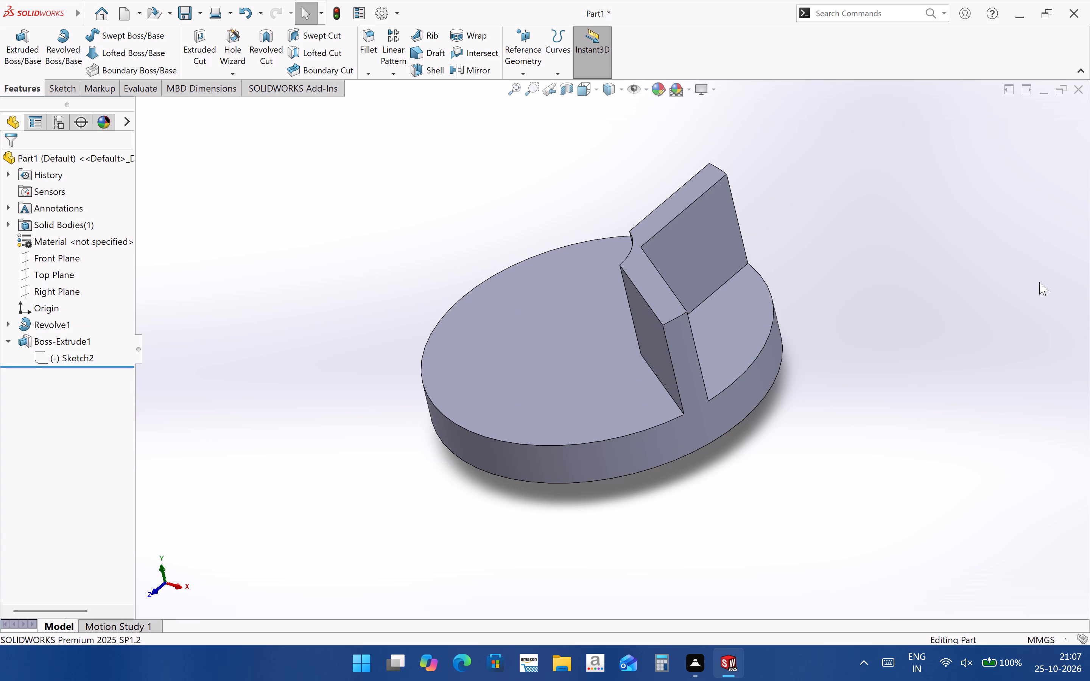
{"action": "left_click", "coordinate": [59, 256]}
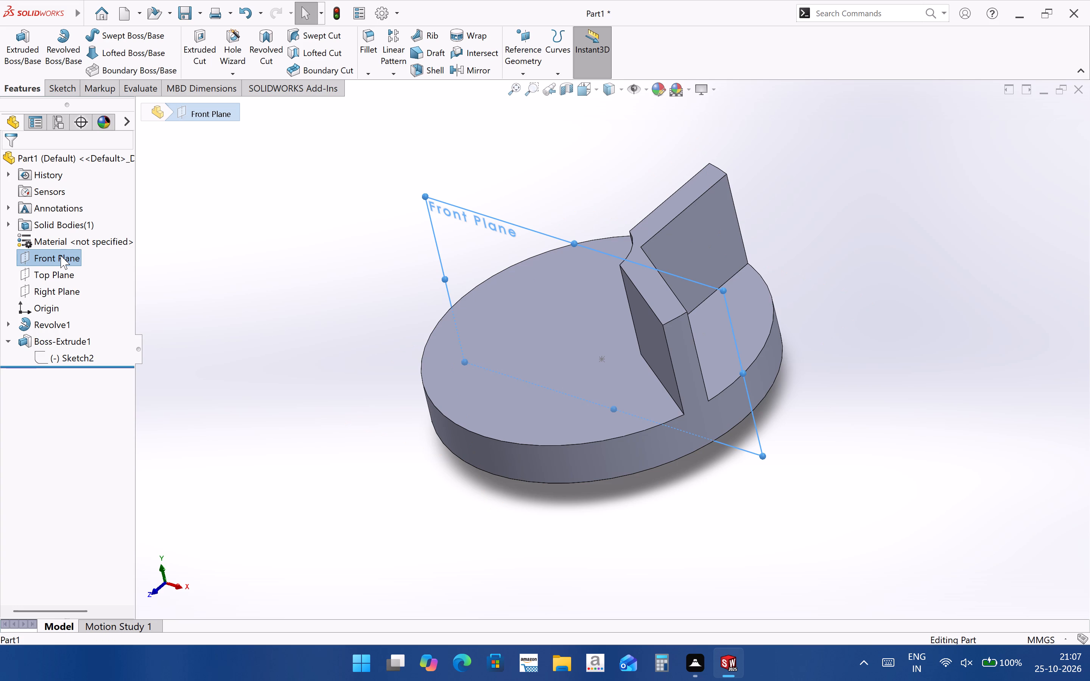
{"action": "key", "text": "ctrl+8"}
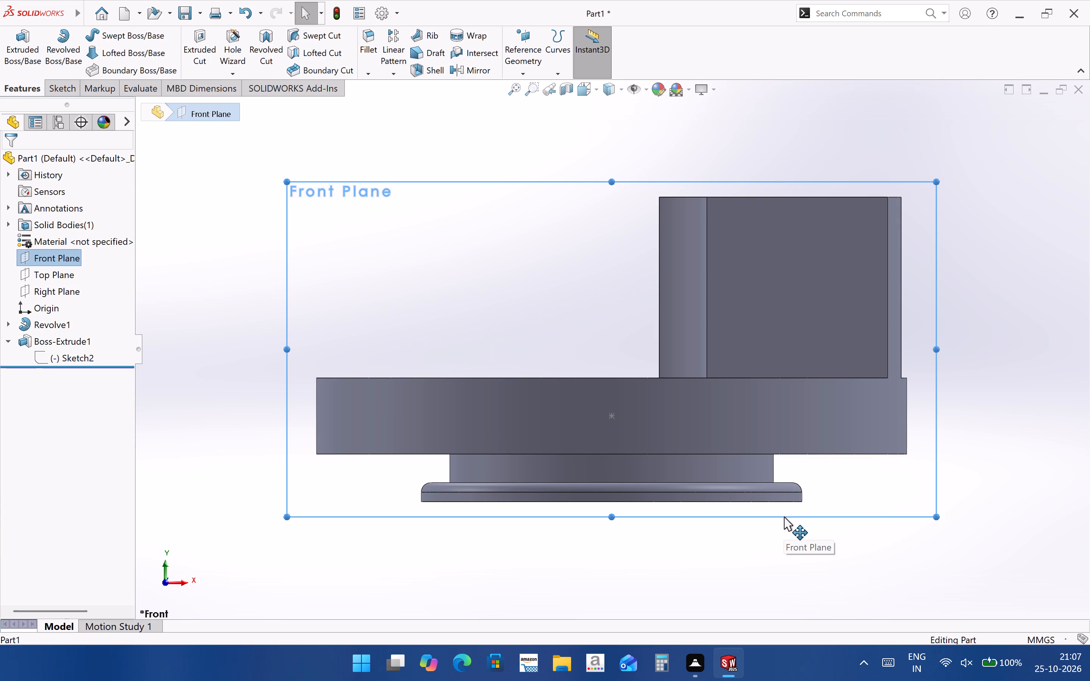
{"action": "scroll", "coordinate": [712, 429], "scroll_direction": "up", "scroll_amount": 2}
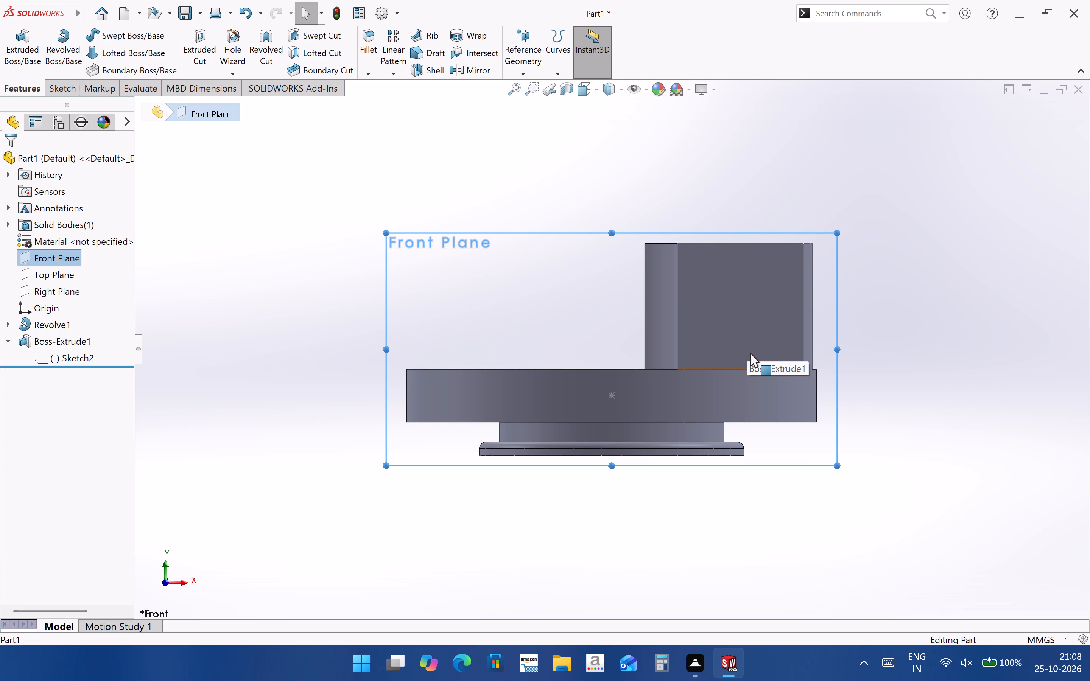
{"action": "middle_click_drag", "start_coordinate": [789, 336], "coordinate": [778, 362]}
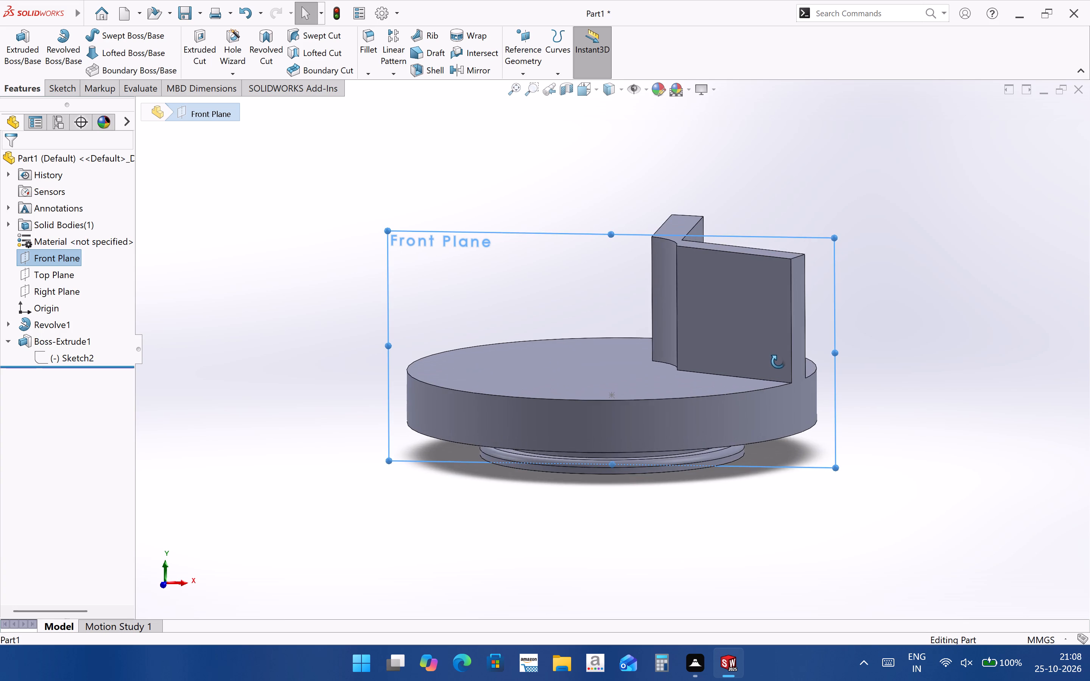
{"action": "middle_click_drag", "start_coordinate": [778, 362], "coordinate": [808, 332]}
{"action": "middle_click_drag", "start_coordinate": [803, 366], "coordinate": [940, 471]}
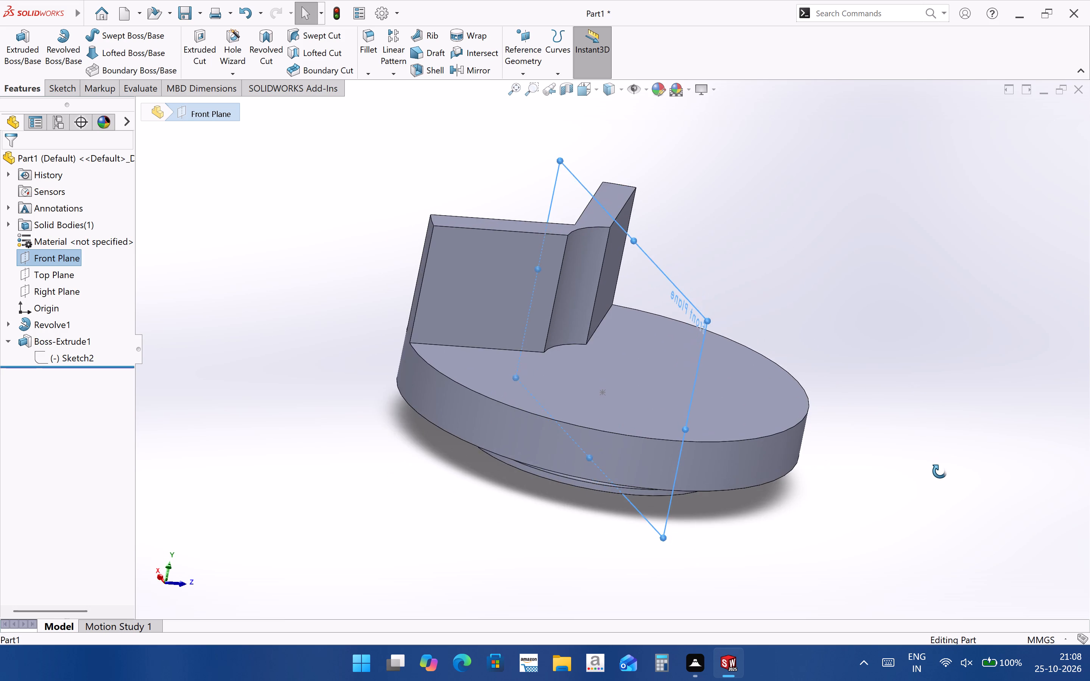
{"action": "middle_click_drag", "start_coordinate": [940, 471], "coordinate": [922, 460]}
Start an extruded cut on the bent rib's flat inner face beside the concave corner and sketch a circle about 3.8 mm in diameter near its outer end.
{"action": "left_click", "coordinate": [479, 295]}
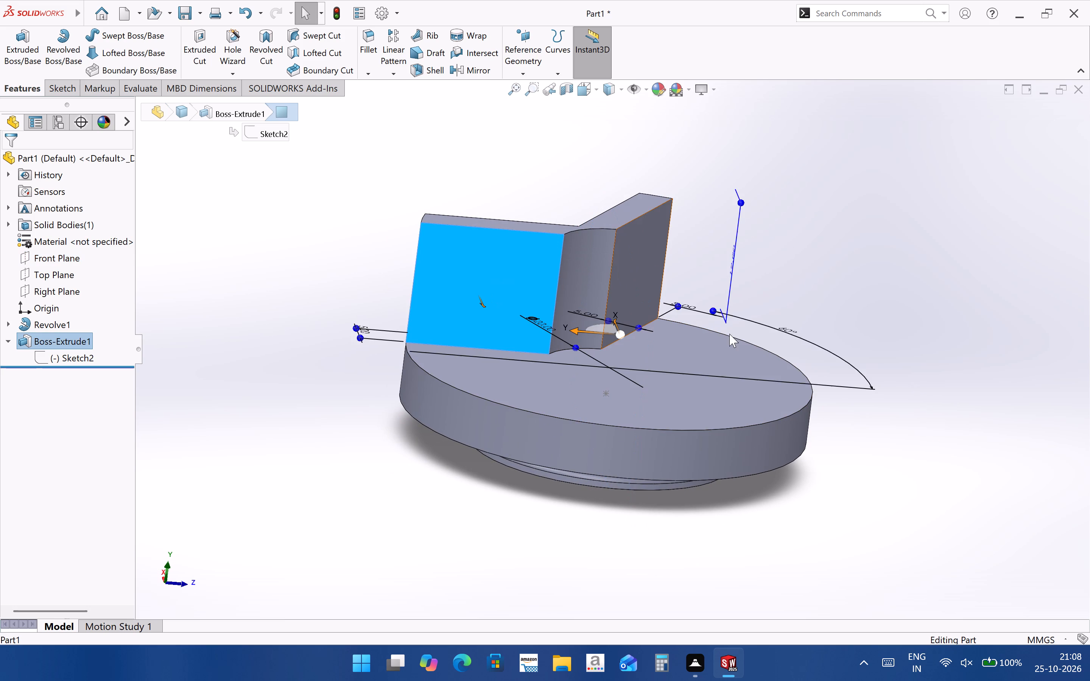
{"action": "key", "text": "ctrl+8"}
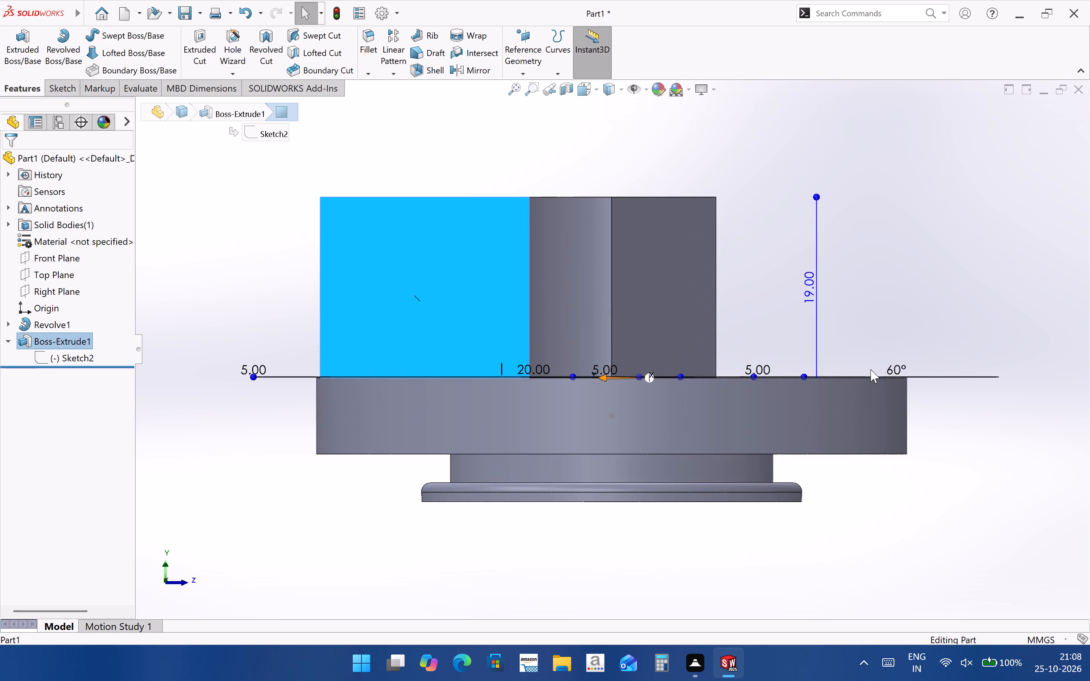
{"action": "left_click", "coordinate": [1089, 296]}
{"action": "left_click", "coordinate": [989, 219]}
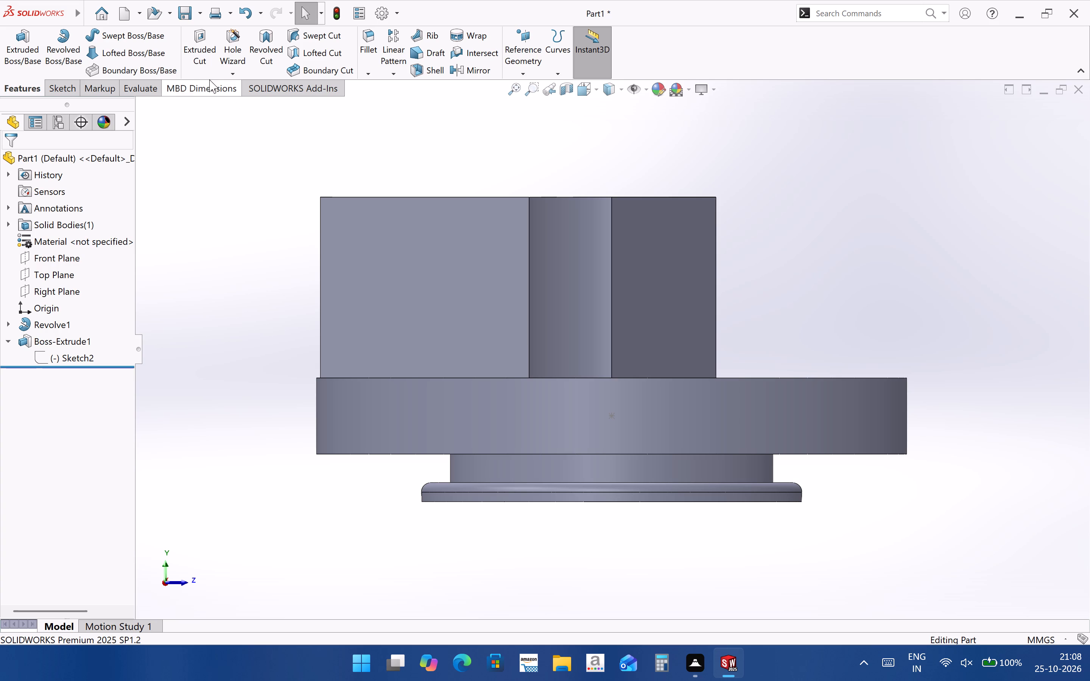
{"action": "left_click", "coordinate": [73, 86]}
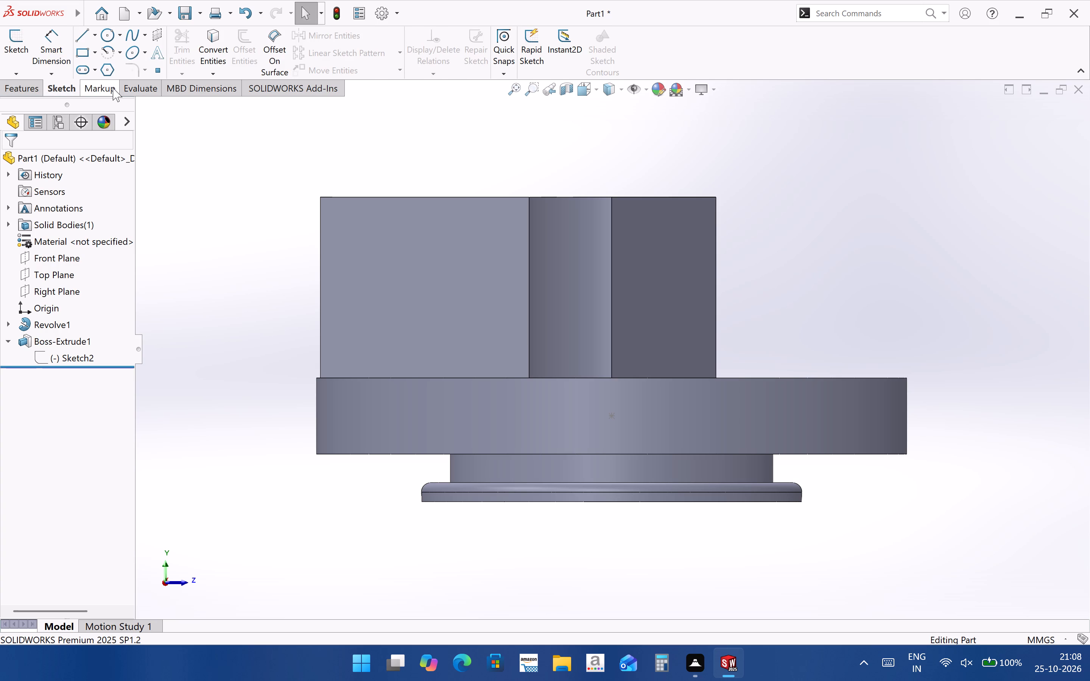
{"action": "left_click", "coordinate": [26, 87]}
{"action": "left_click", "coordinate": [213, 43]}
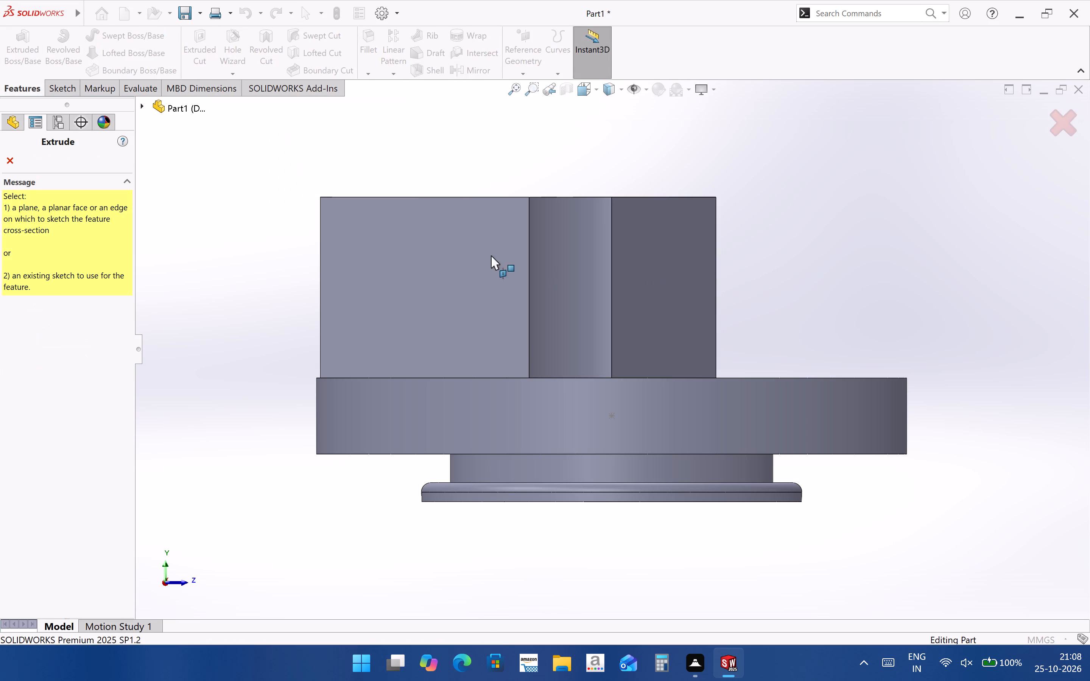
{"action": "left_click", "coordinate": [392, 256]}
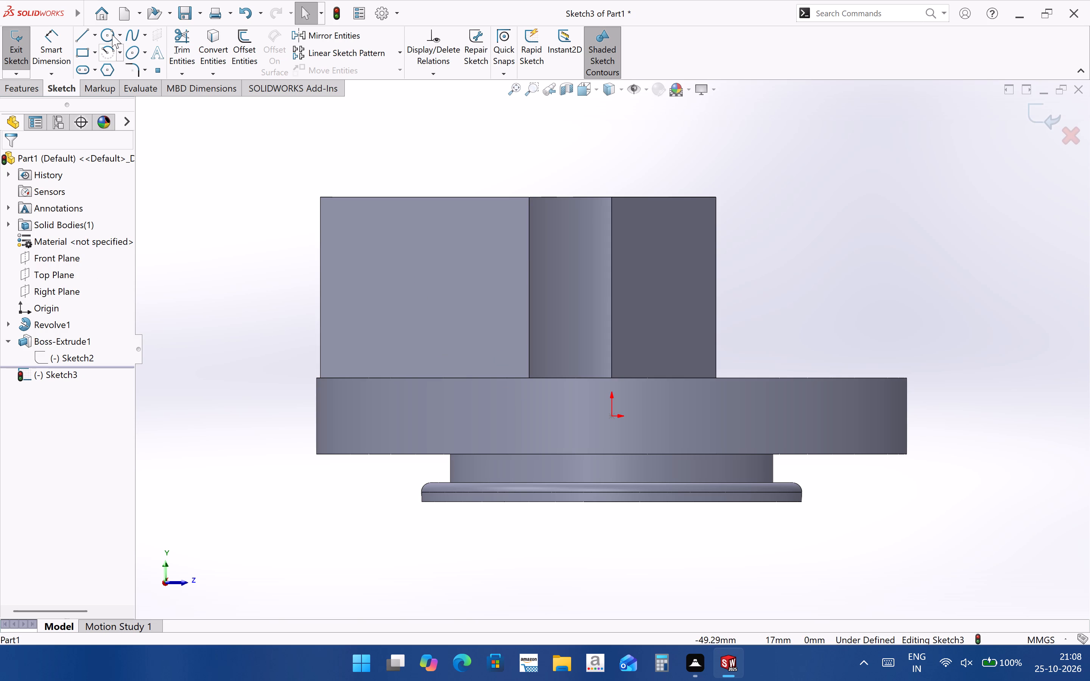
{"action": "left_click", "coordinate": [112, 34]}
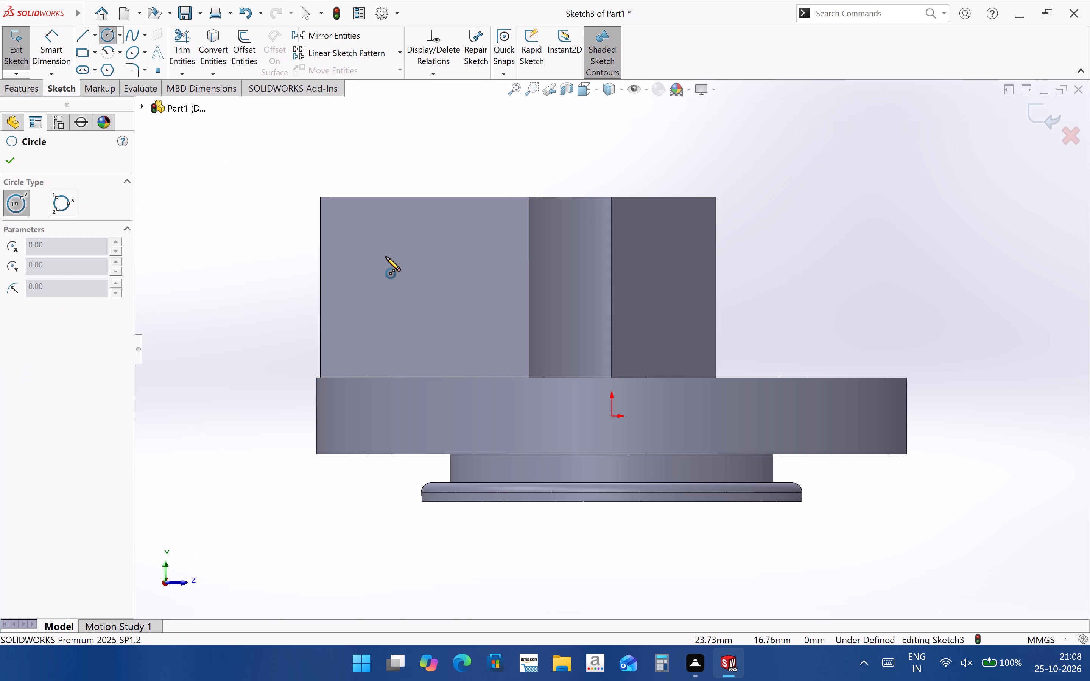
{"action": "left_click", "coordinate": [386, 257]}
{"action": "left_click", "coordinate": [395, 241]}
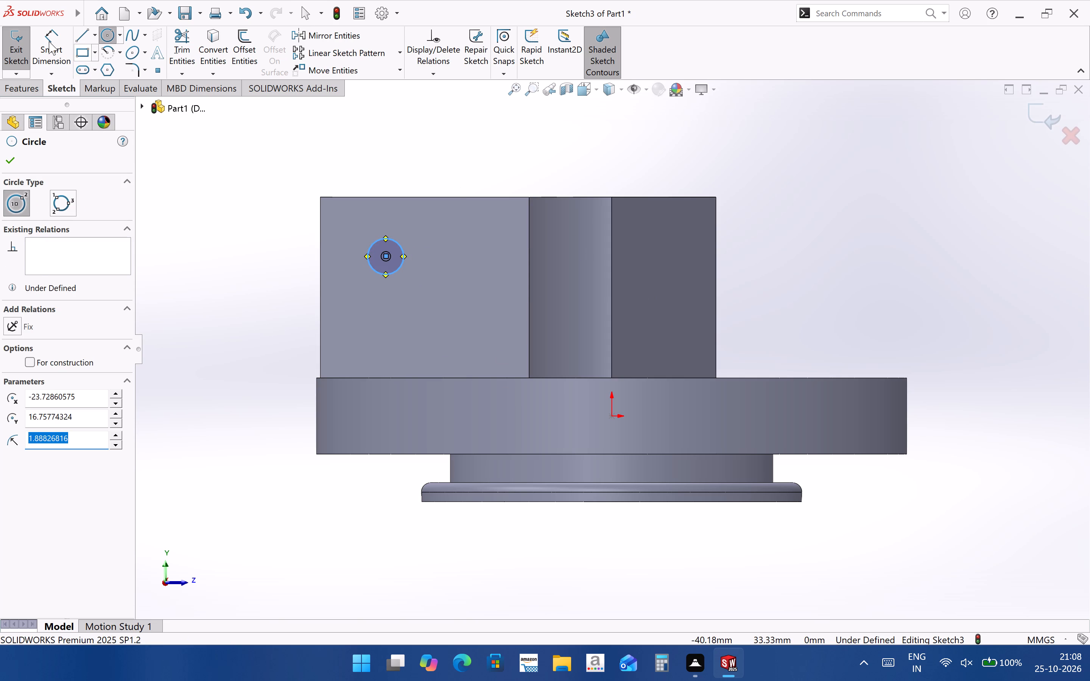
Dimension the circle's centre 24 mm above the bottom edge of the disc's lower flange.
{"action": "left_click", "coordinate": [49, 41]}
{"action": "left_click", "coordinate": [386, 256]}
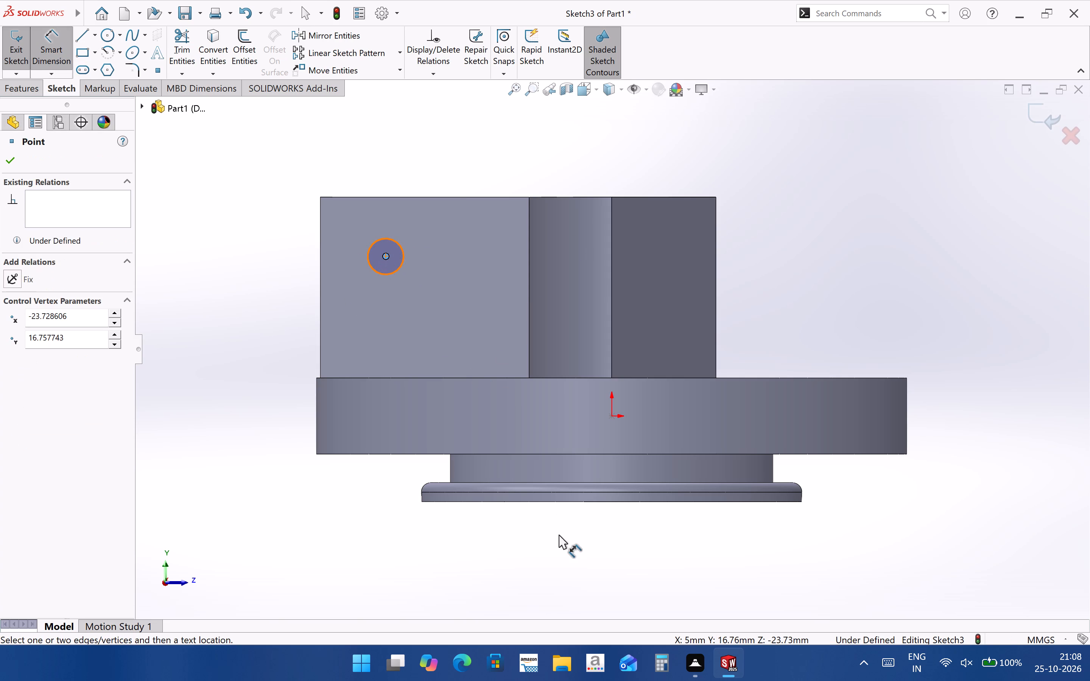
{"action": "left_click", "coordinate": [557, 503]}
{"action": "left_click", "coordinate": [298, 404]}
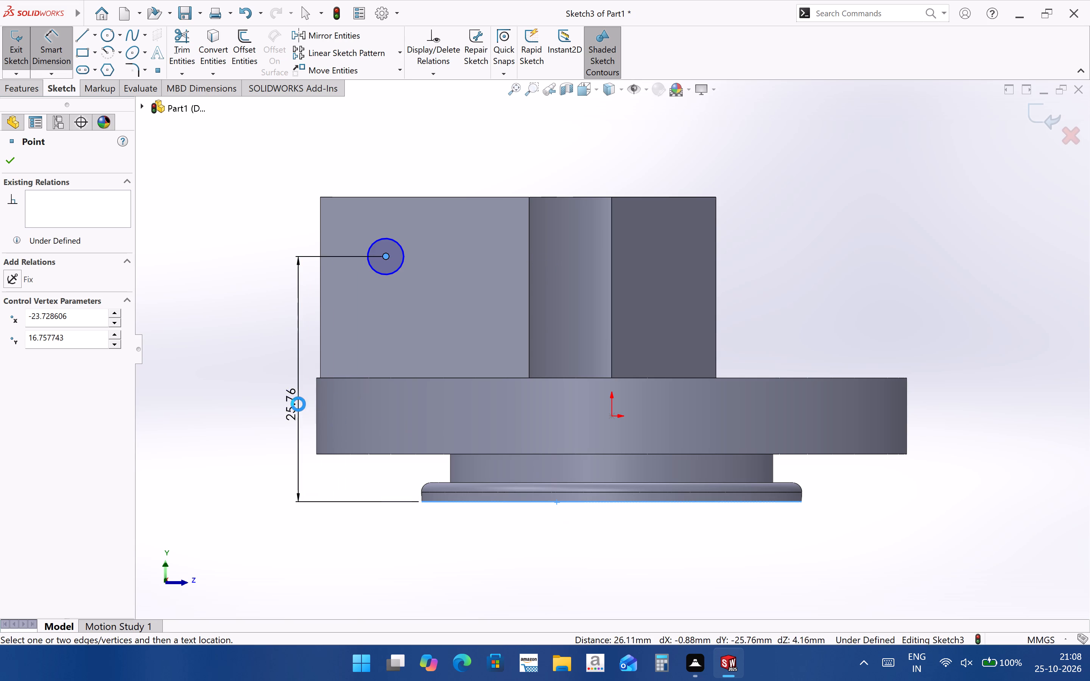
{"action": "type", "text": "24"}
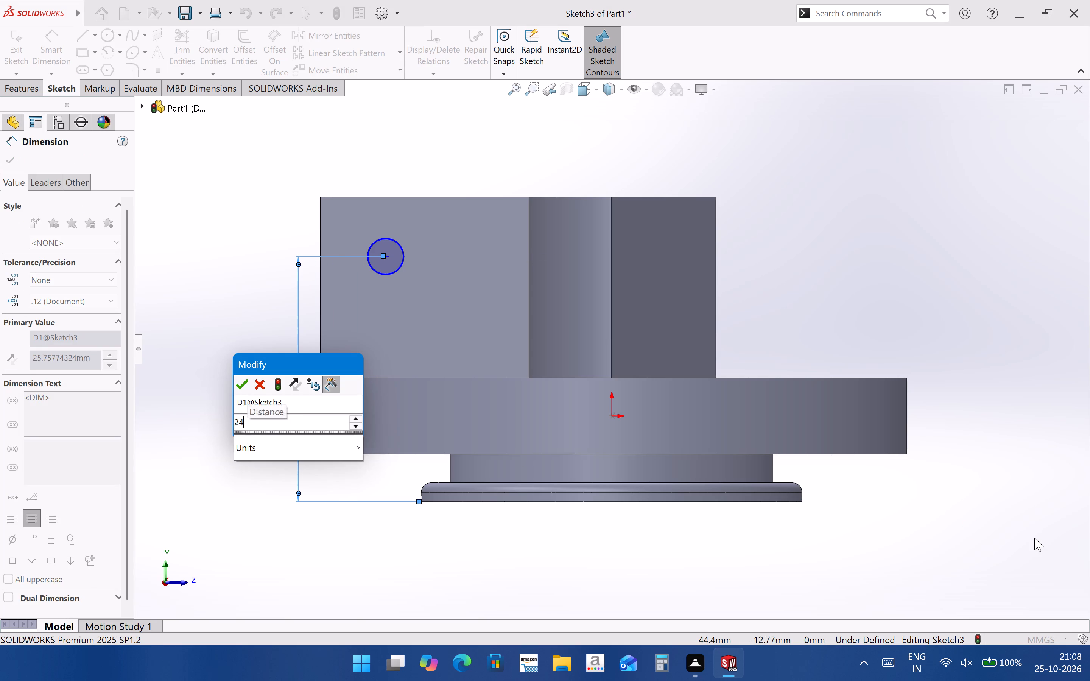
{"action": "key", "text": "Return"}
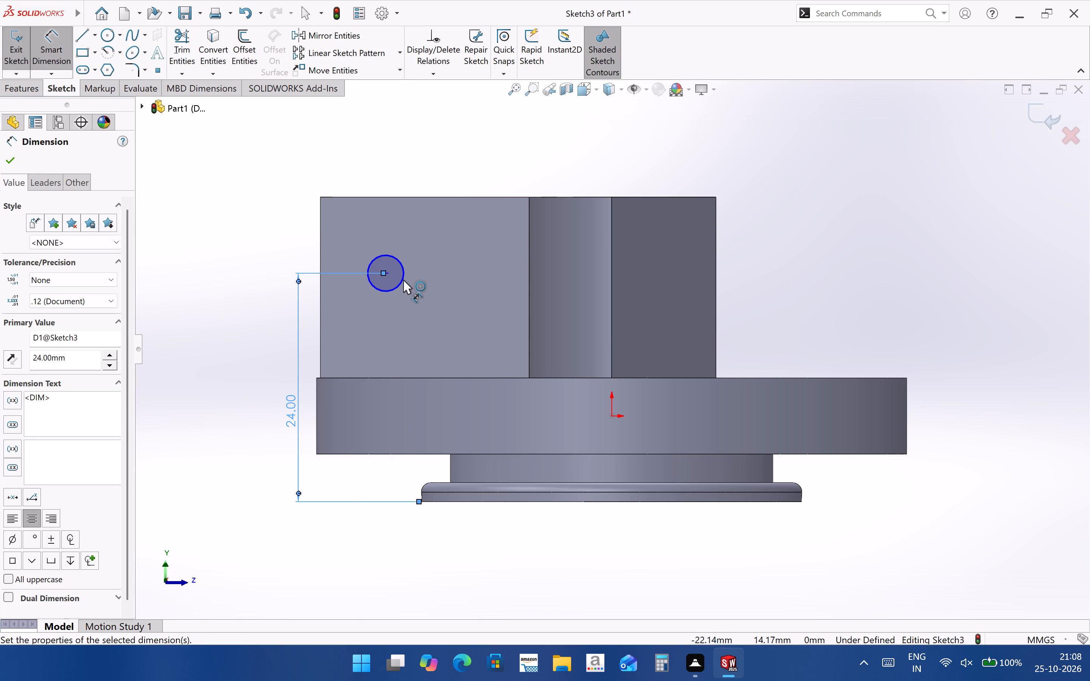
Dimension the circle's diameter at 6 mm.
{"action": "left_click", "coordinate": [402, 271]}
{"action": "left_click", "coordinate": [438, 174]}
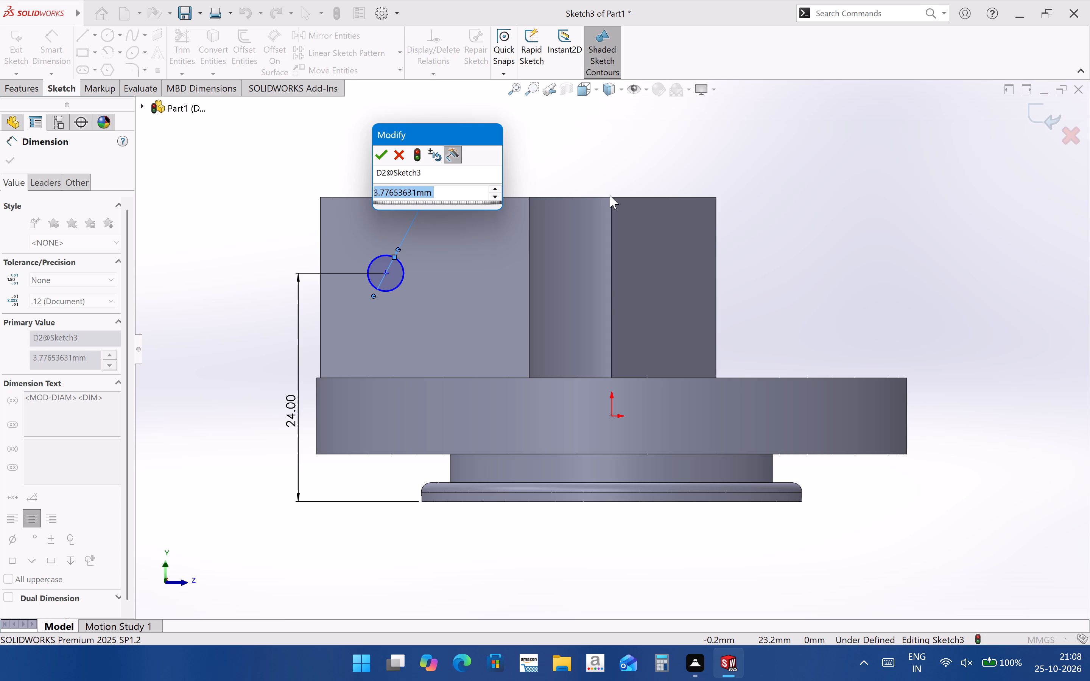
{"action": "key", "text": "6"}
{"action": "key", "text": "Return"}
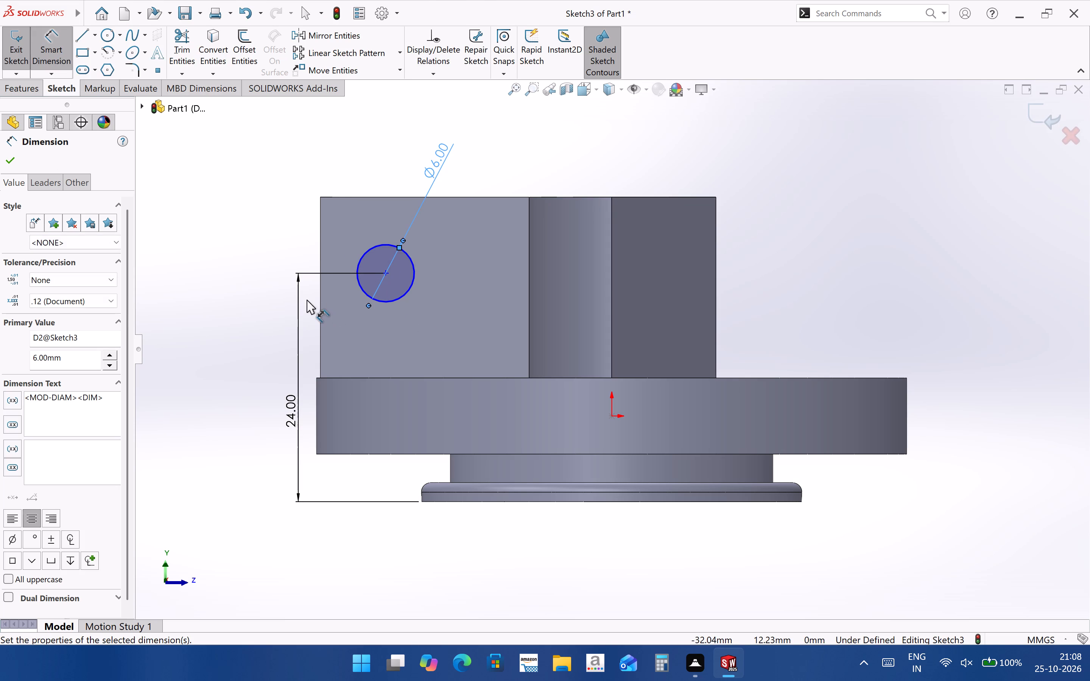
Dimension the circle's centre 5 mm from the rib face's outer vertical edge.
{"action": "left_click", "coordinate": [386, 274]}
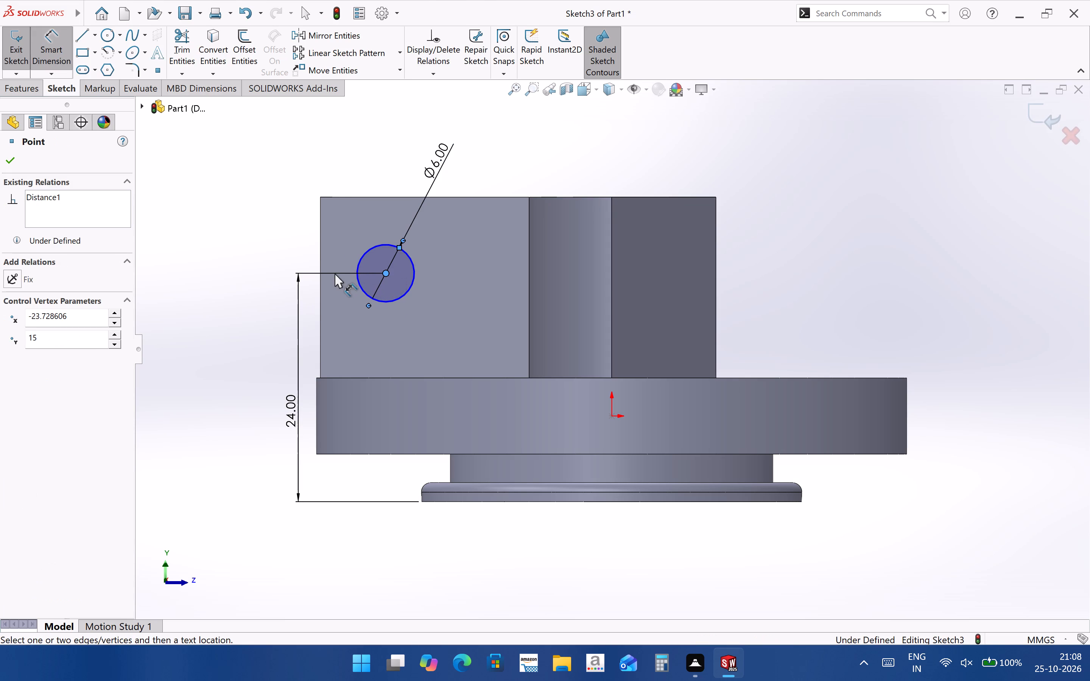
{"action": "left_click", "coordinate": [321, 288]}
{"action": "left_click", "coordinate": [341, 178]}
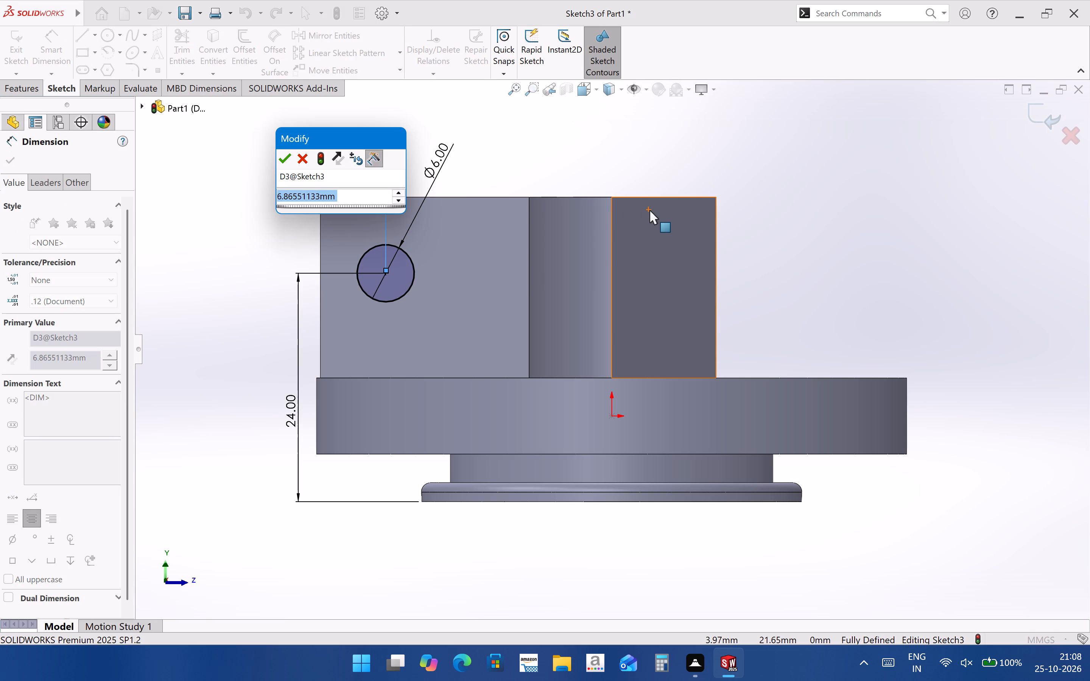
{"action": "key", "text": "5"}
{"action": "key", "text": "Return"}
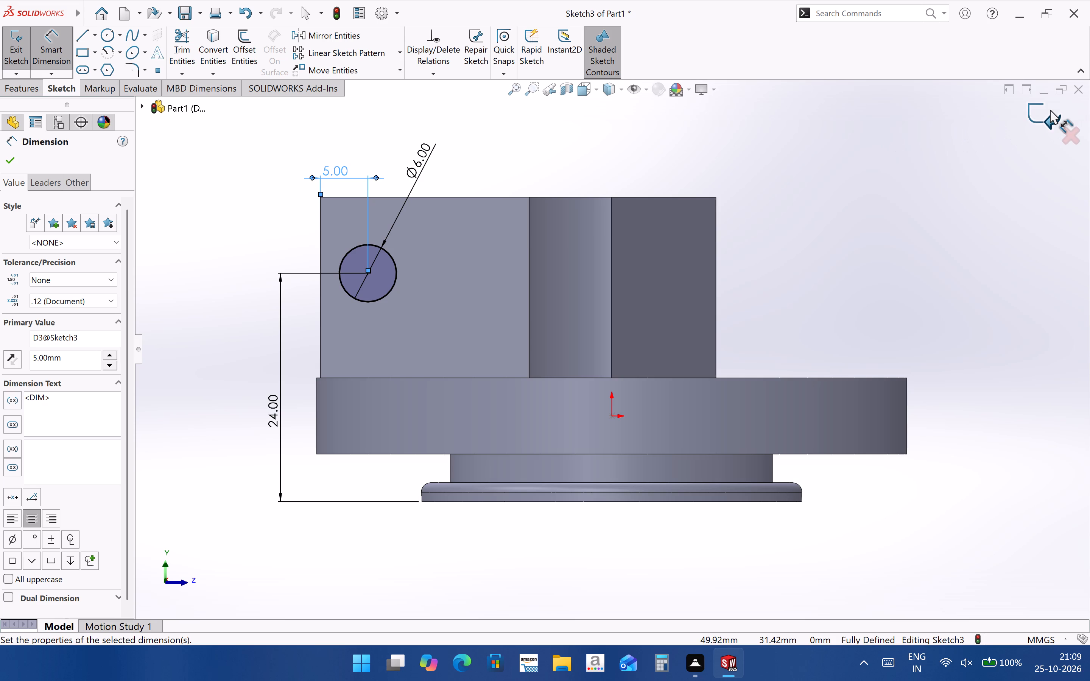
Finish the sketch and cut the 6 mm circle through the rib arm, checking the hole from both sides.
{"action": "left_click", "coordinate": [39, 90]}
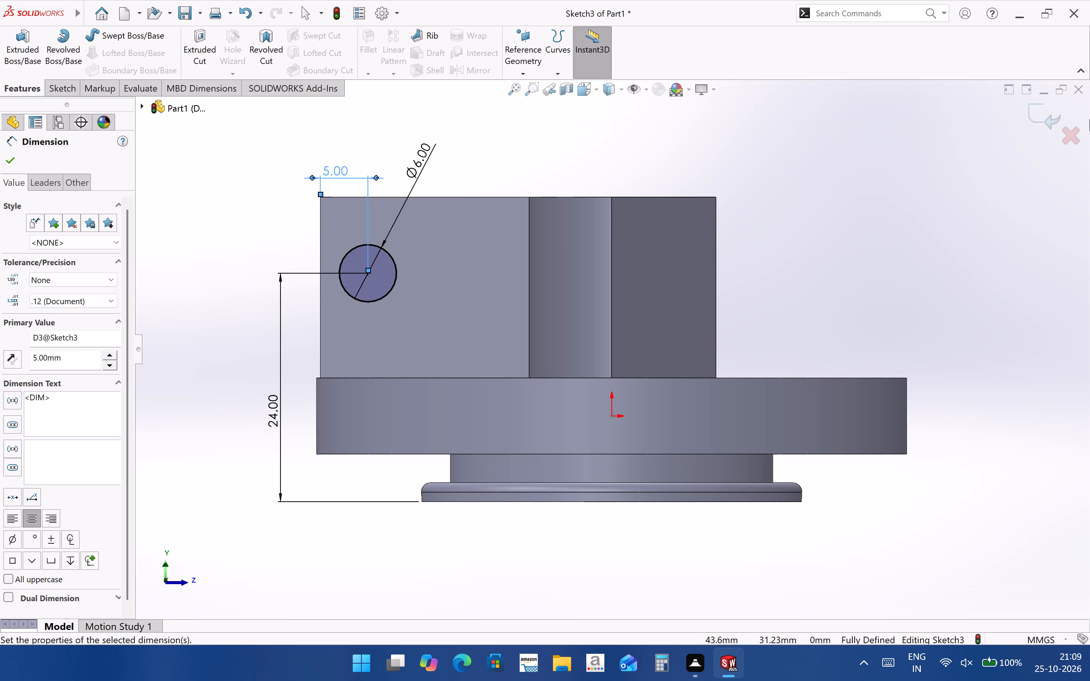
{"action": "left_click", "coordinate": [1048, 118]}
{"action": "scroll", "coordinate": [436, 240], "scroll_direction": "up", "scroll_amount": 1}
{"action": "middle_click_drag", "start_coordinate": [431, 243], "coordinate": [518, 309]}
{"action": "left_click", "coordinate": [5, 166]}
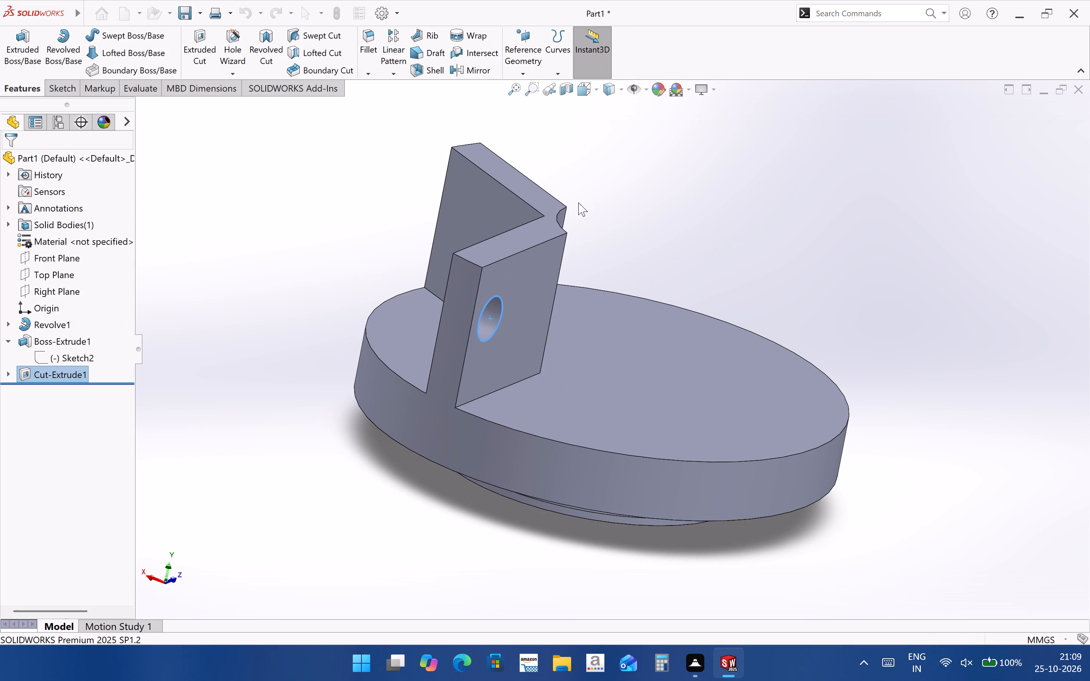
{"action": "left_click", "coordinate": [670, 200]}
{"action": "middle_click_drag", "start_coordinate": [500, 363], "coordinate": [435, 352]}
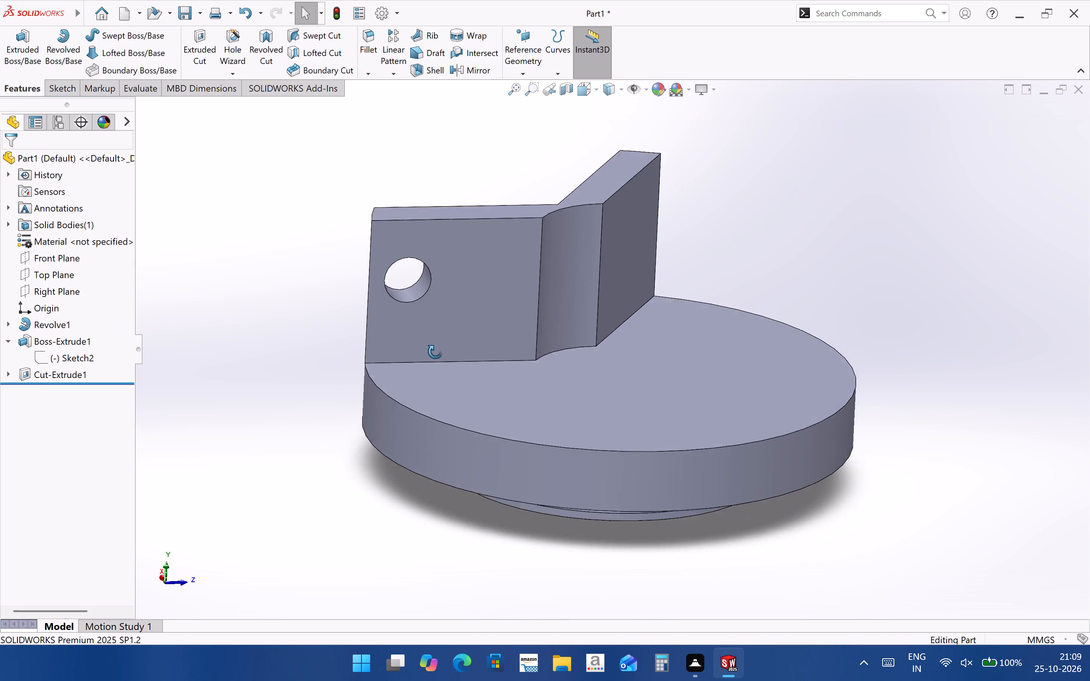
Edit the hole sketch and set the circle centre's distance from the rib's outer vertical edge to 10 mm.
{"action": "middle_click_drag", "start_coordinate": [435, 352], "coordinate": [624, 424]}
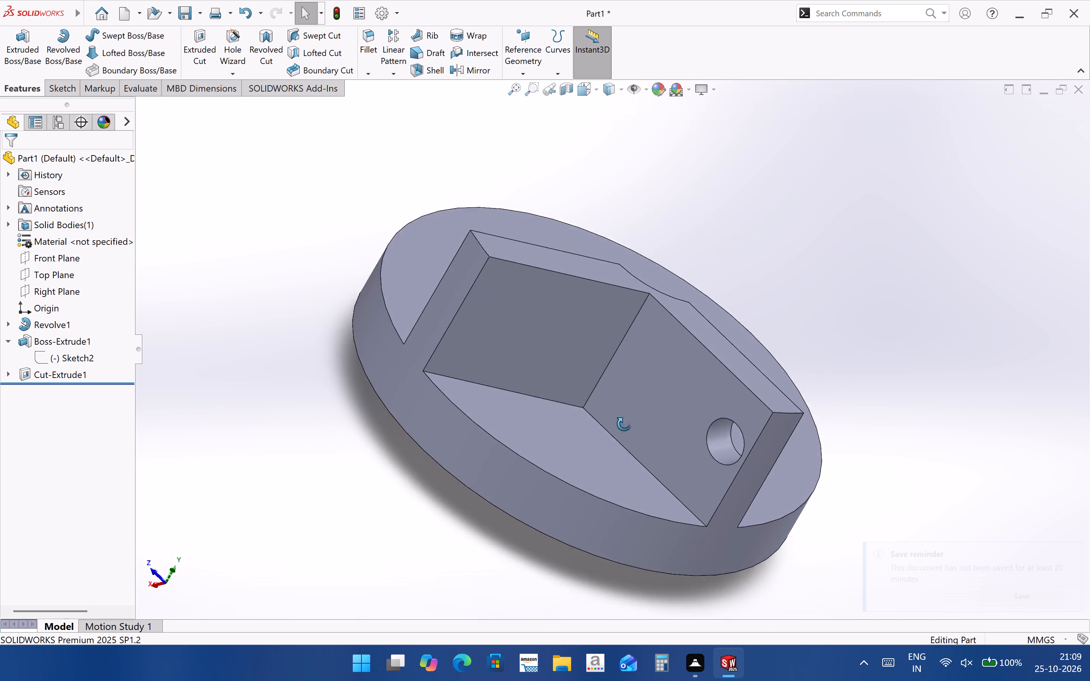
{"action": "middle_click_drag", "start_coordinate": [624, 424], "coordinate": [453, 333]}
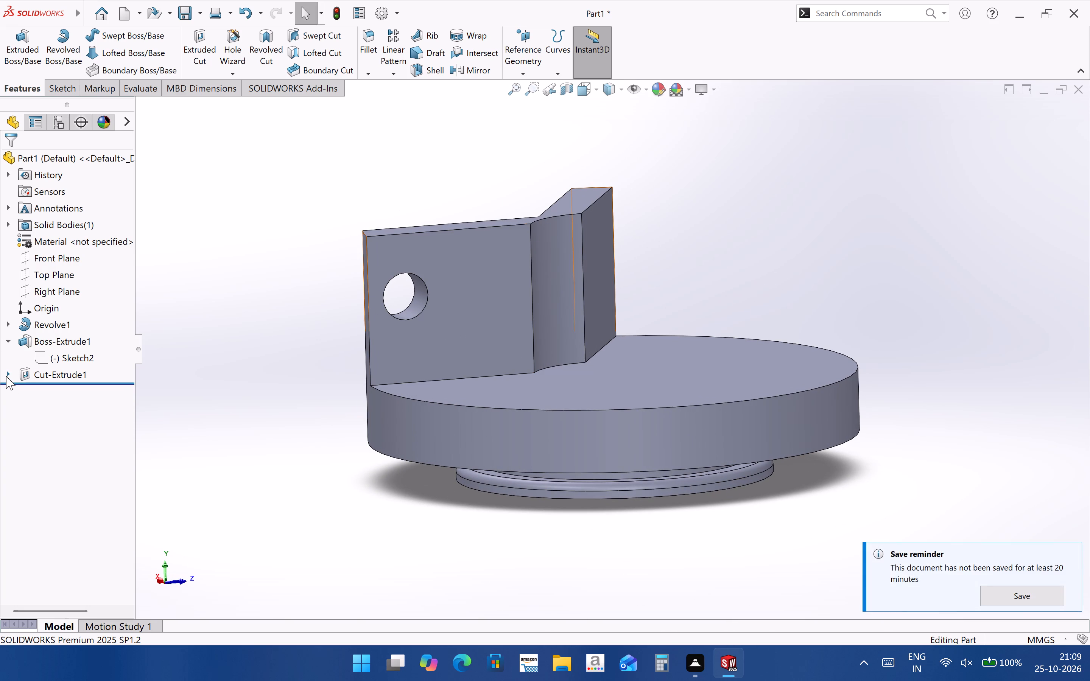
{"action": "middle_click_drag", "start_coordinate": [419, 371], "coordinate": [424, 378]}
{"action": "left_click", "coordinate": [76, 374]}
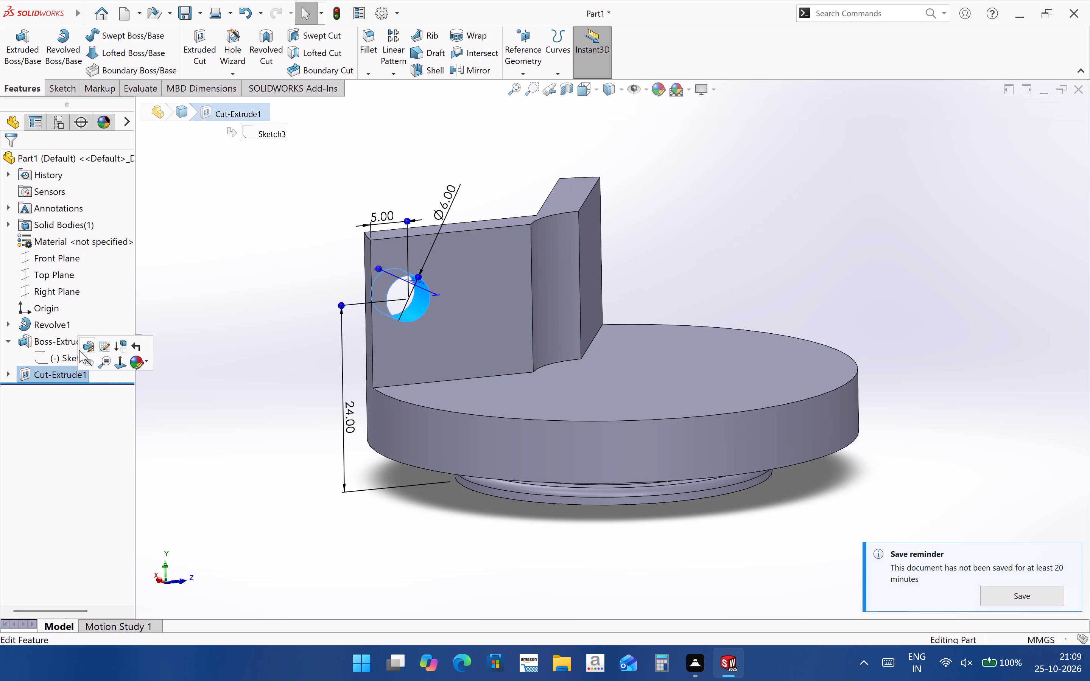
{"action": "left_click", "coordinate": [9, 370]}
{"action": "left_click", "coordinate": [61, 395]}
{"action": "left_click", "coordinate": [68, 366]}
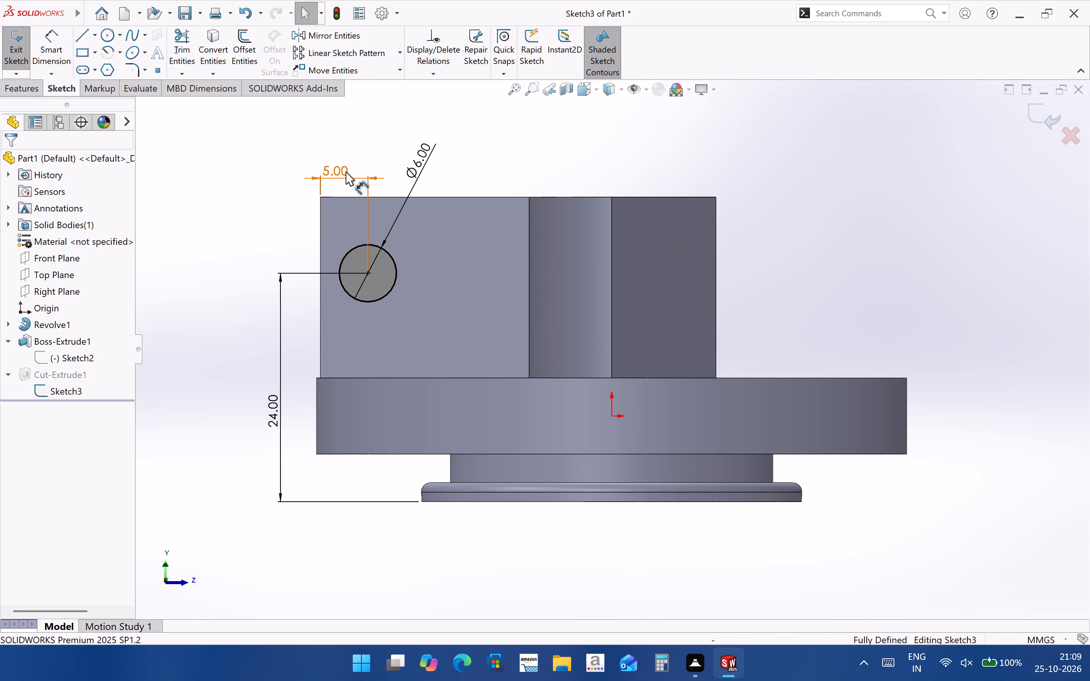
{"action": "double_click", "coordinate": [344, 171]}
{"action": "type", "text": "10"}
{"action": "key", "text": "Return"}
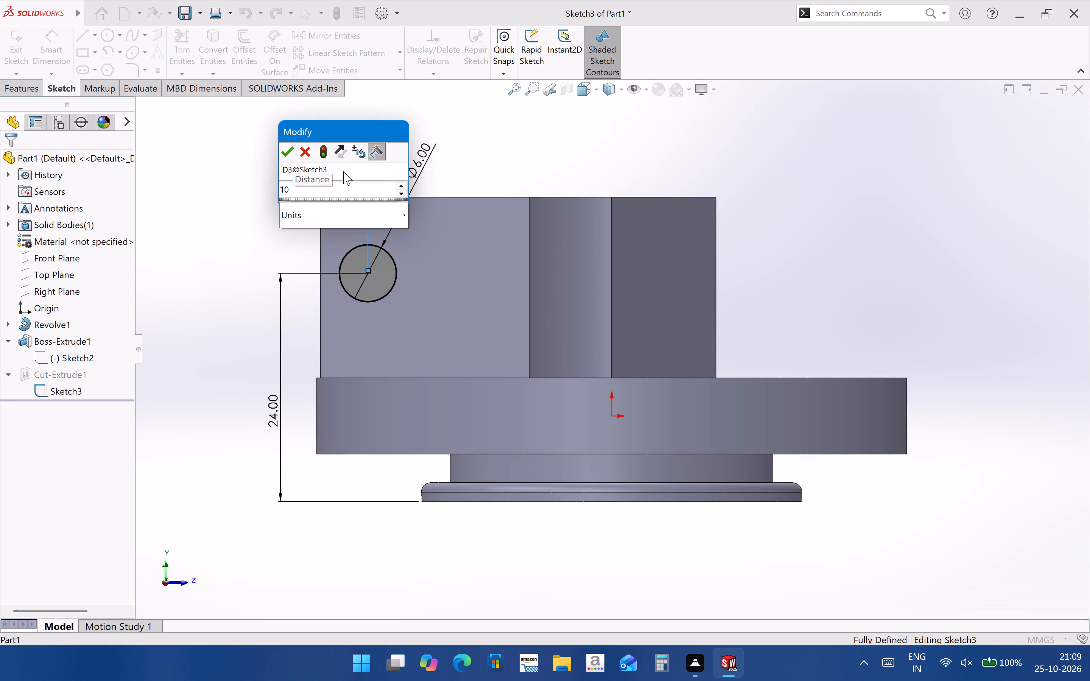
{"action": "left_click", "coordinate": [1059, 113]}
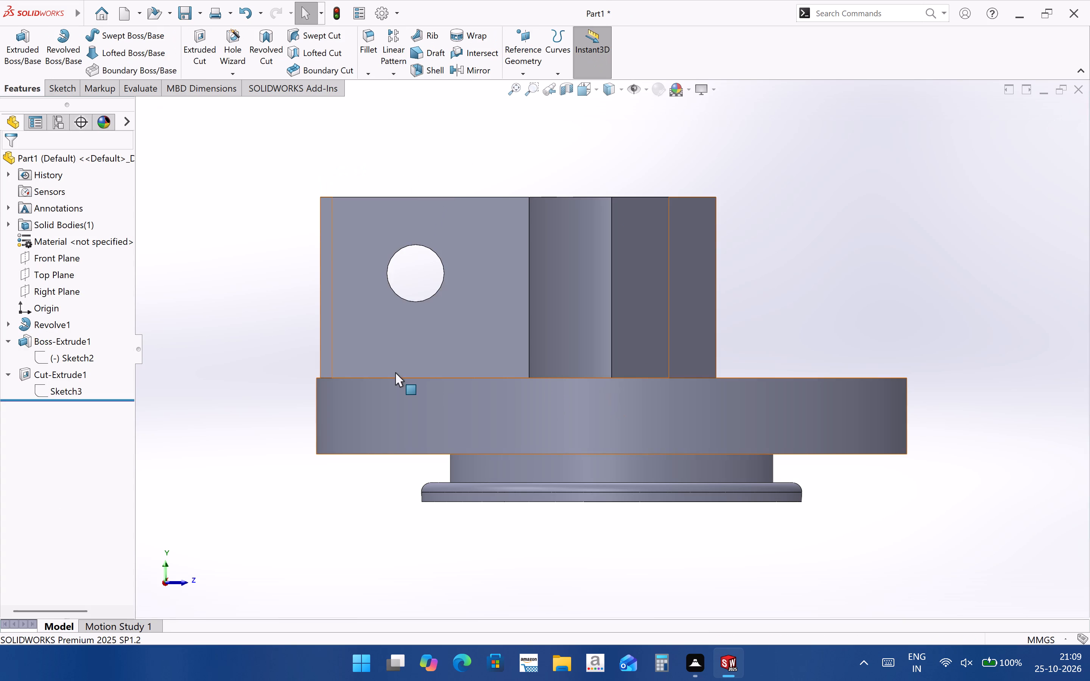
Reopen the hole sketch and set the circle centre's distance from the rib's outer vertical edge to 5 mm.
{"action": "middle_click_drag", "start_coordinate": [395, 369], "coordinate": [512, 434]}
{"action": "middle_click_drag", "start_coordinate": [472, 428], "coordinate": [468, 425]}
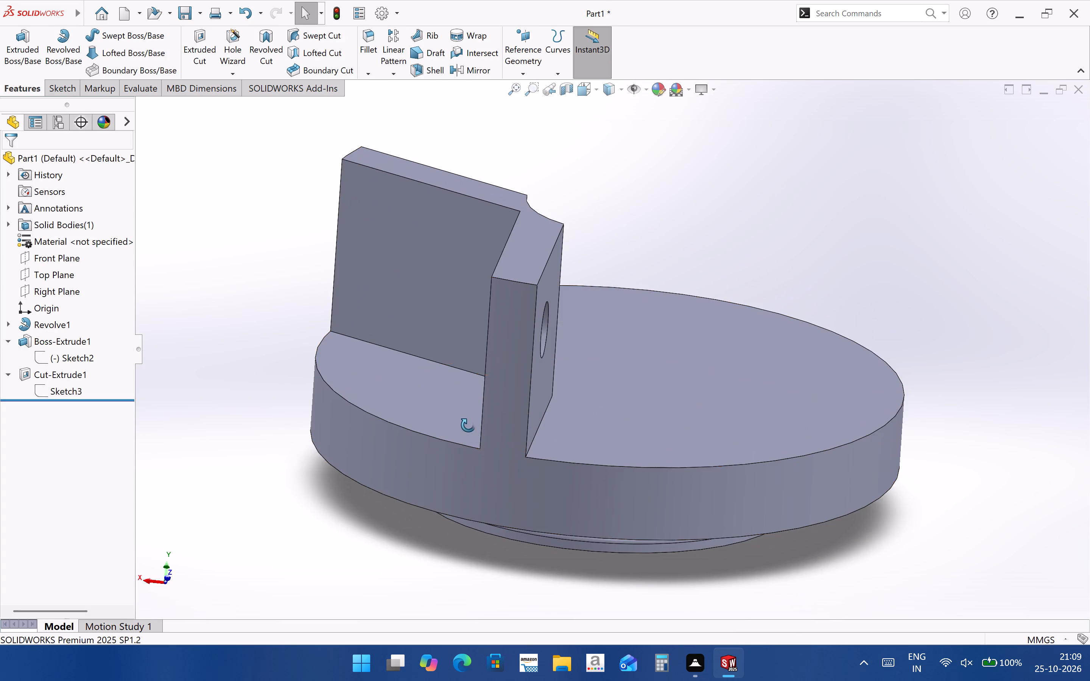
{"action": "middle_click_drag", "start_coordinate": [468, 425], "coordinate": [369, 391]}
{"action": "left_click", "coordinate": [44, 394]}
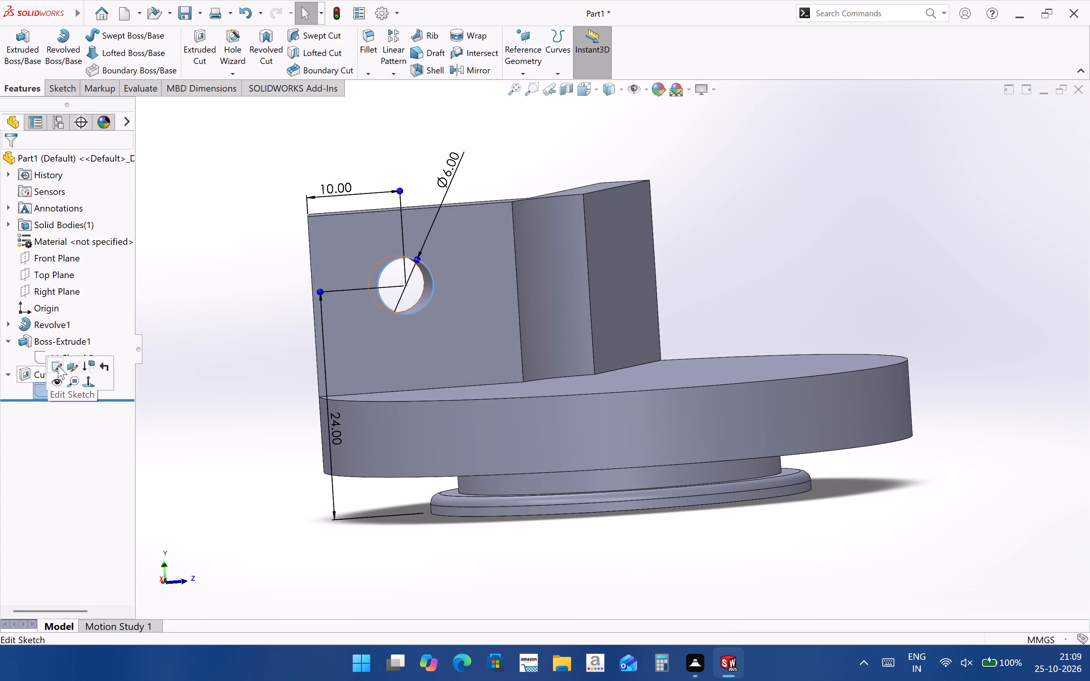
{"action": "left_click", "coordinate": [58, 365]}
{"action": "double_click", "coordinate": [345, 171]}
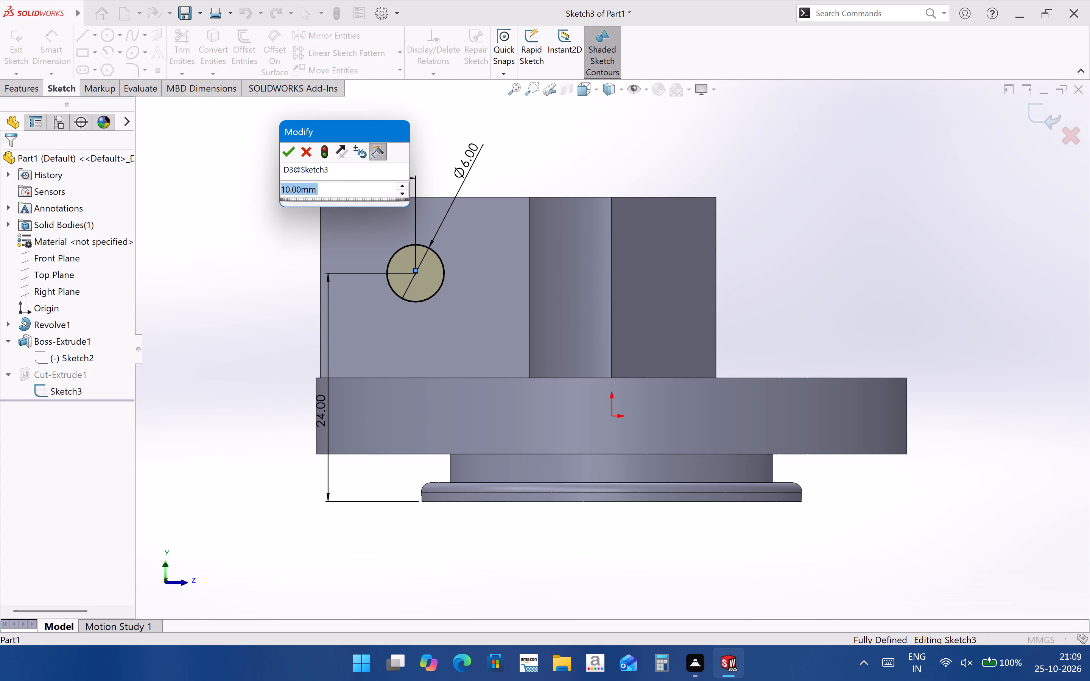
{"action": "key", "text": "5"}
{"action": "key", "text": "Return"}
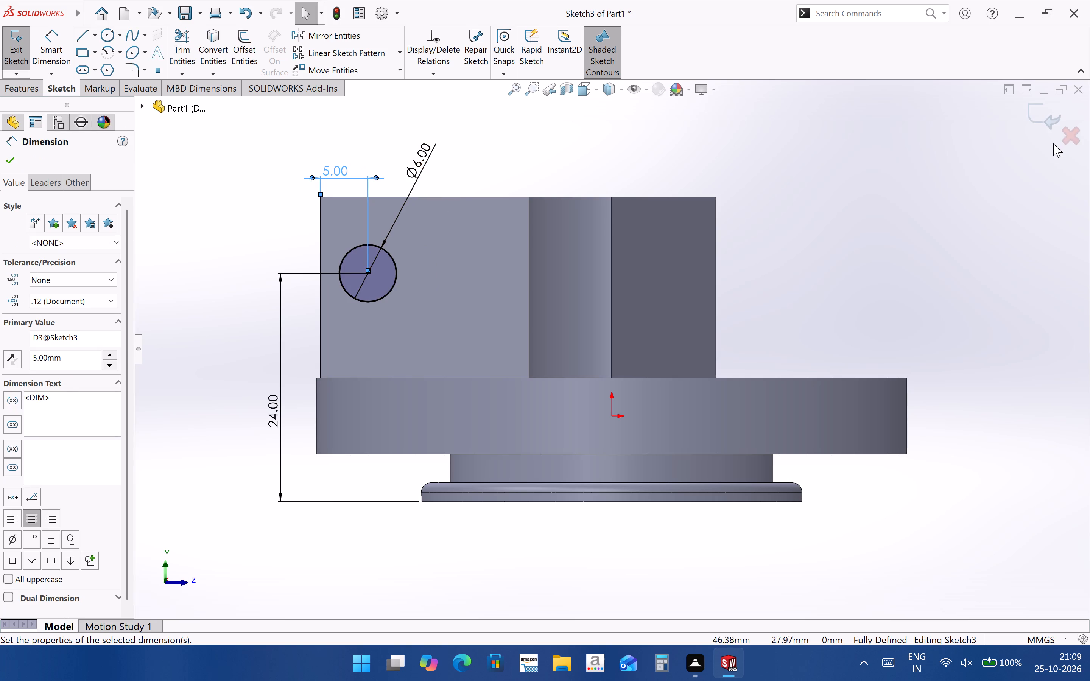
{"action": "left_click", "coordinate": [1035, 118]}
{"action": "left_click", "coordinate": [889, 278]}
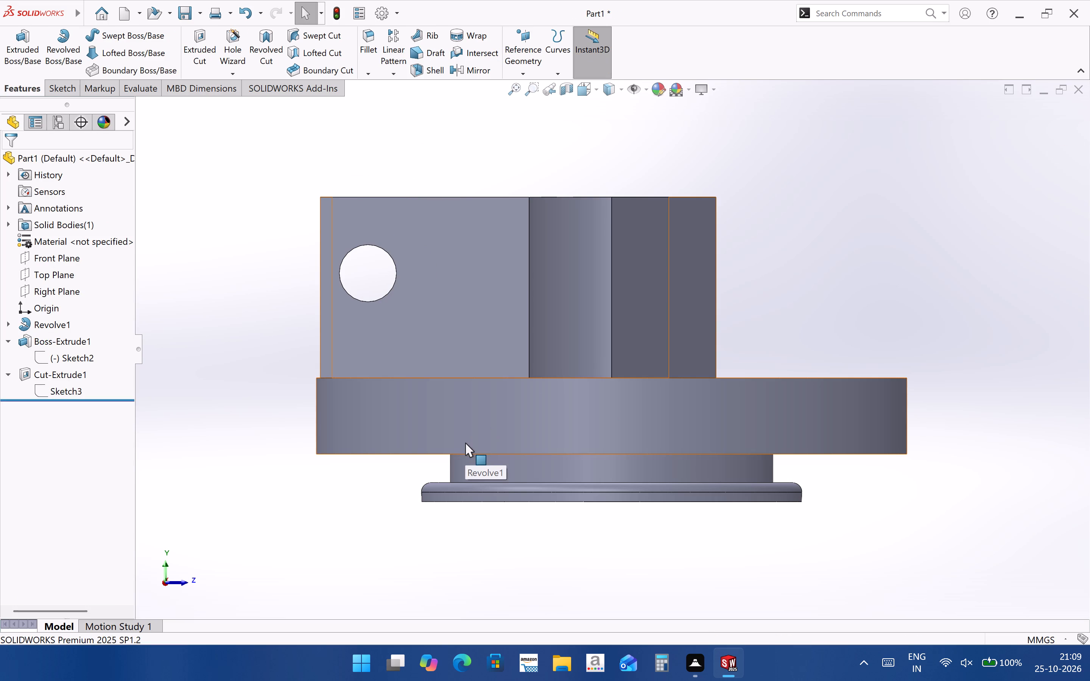
Examine the rib and its hole from several sides, including the arm that has no hole.
{"action": "scroll", "coordinate": [365, 342], "scroll_direction": "up", "scroll_amount": 1}
{"action": "middle_click_drag", "start_coordinate": [418, 334], "coordinate": [441, 409]}
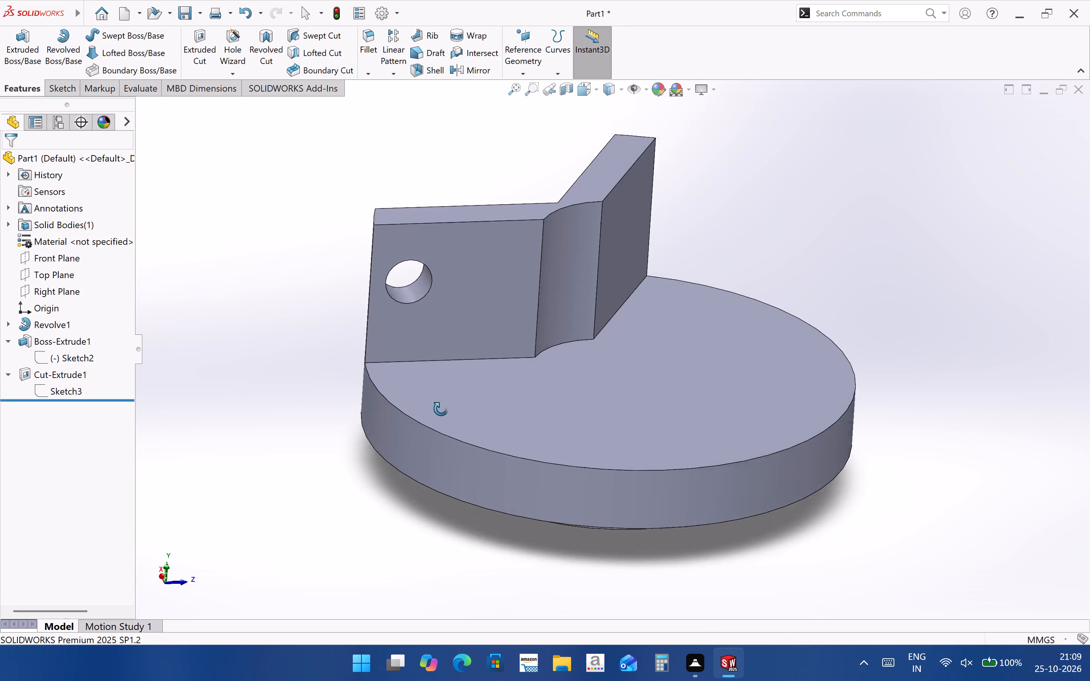
{"action": "middle_click_drag", "start_coordinate": [441, 409], "coordinate": [434, 387]}
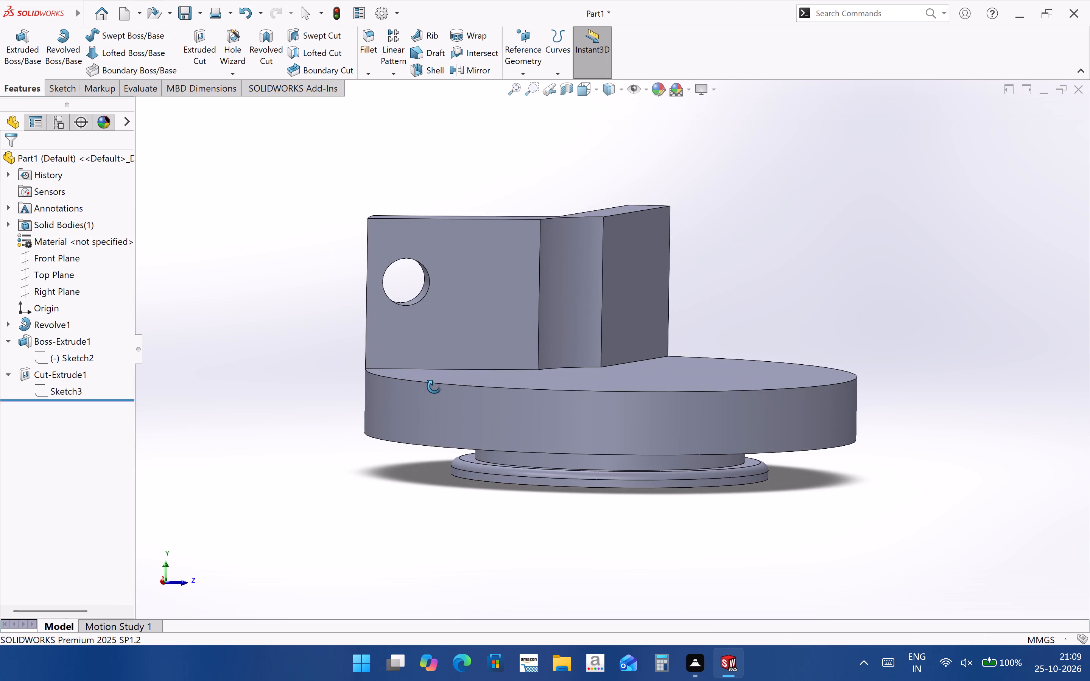
{"action": "middle_click_drag", "start_coordinate": [434, 387], "coordinate": [422, 377]}
{"action": "scroll", "coordinate": [428, 378], "scroll_direction": "up", "scroll_amount": 2}
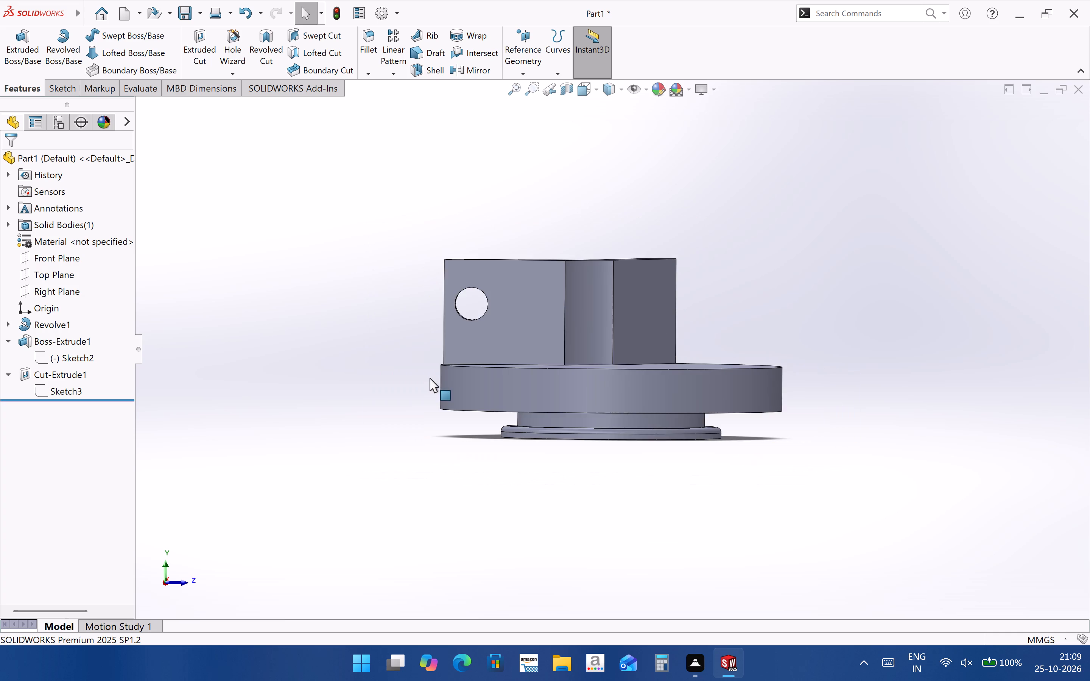
{"action": "middle_click_drag", "start_coordinate": [437, 380], "coordinate": [580, 393]}
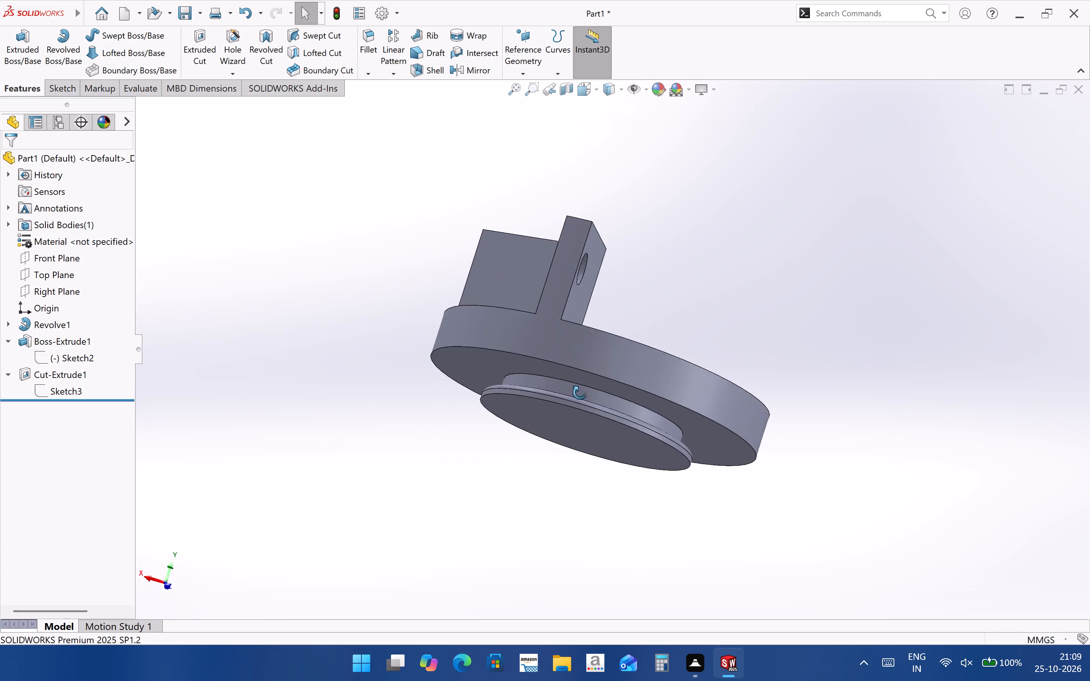
{"action": "middle_click_drag", "start_coordinate": [580, 393], "coordinate": [619, 471]}
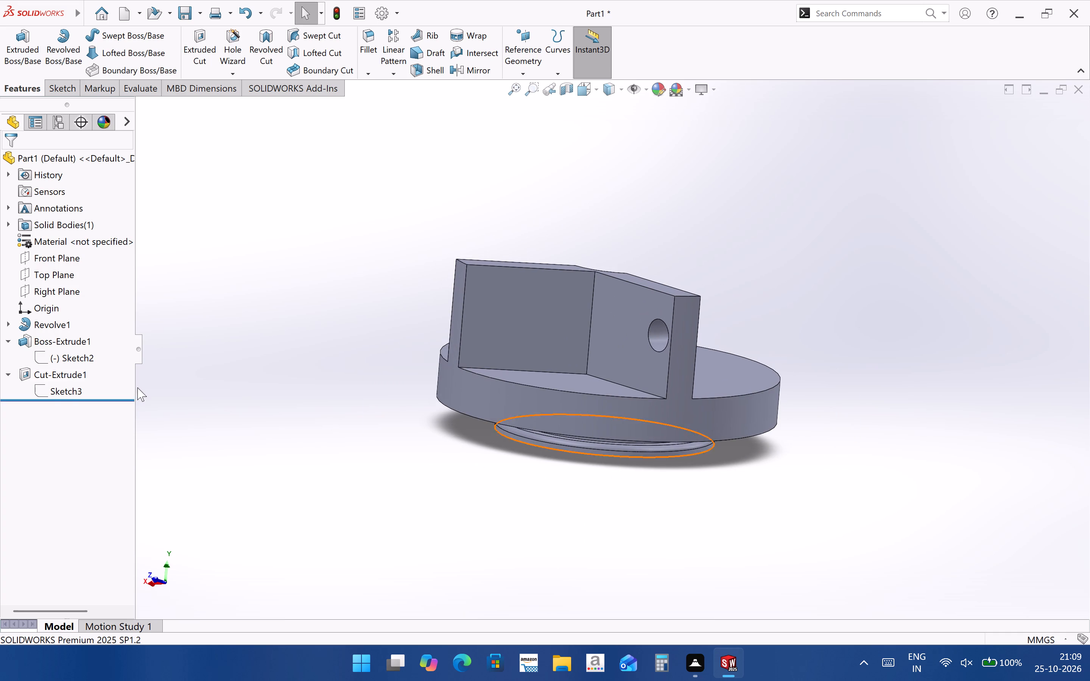
{"action": "scroll", "coordinate": [448, 408], "scroll_direction": "up", "scroll_amount": 4}
{"action": "middle_click_drag", "start_coordinate": [493, 414], "coordinate": [446, 586]}
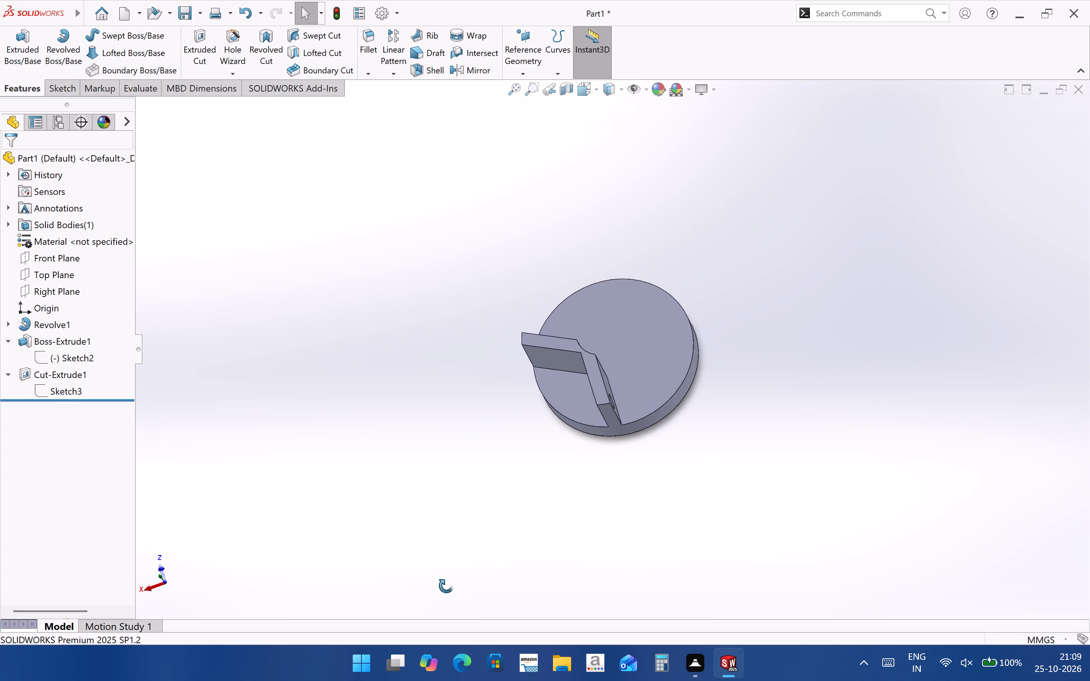
{"action": "middle_click_drag", "start_coordinate": [446, 586], "coordinate": [468, 538]}
{"action": "left_click", "coordinate": [75, 259]}
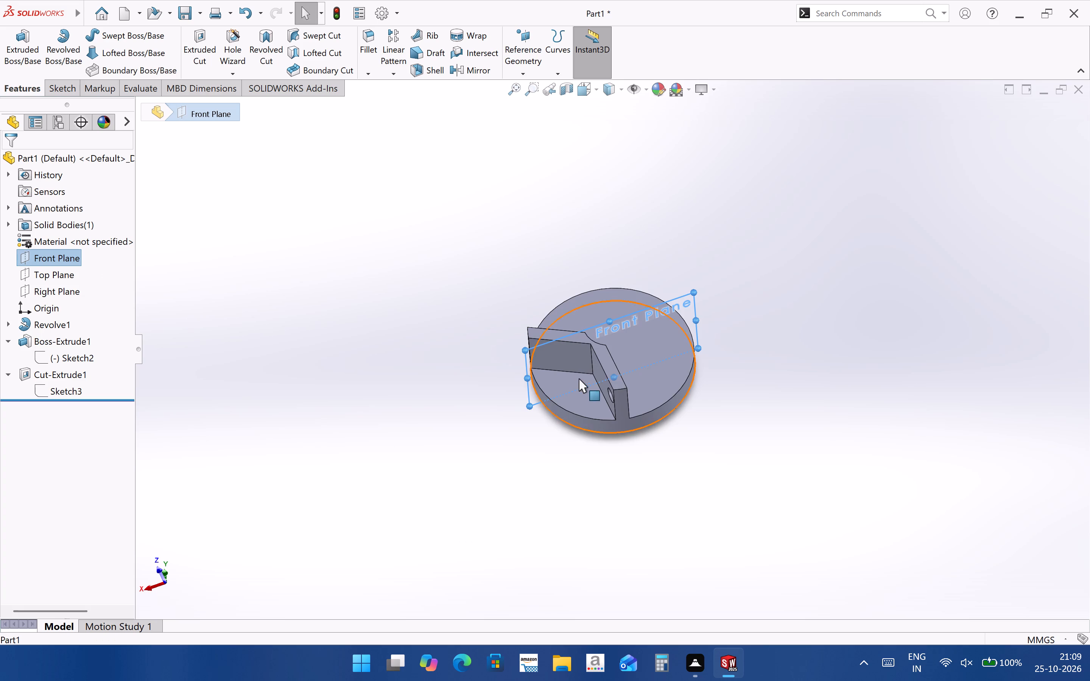
{"action": "middle_click_drag", "start_coordinate": [575, 374], "coordinate": [588, 358]}
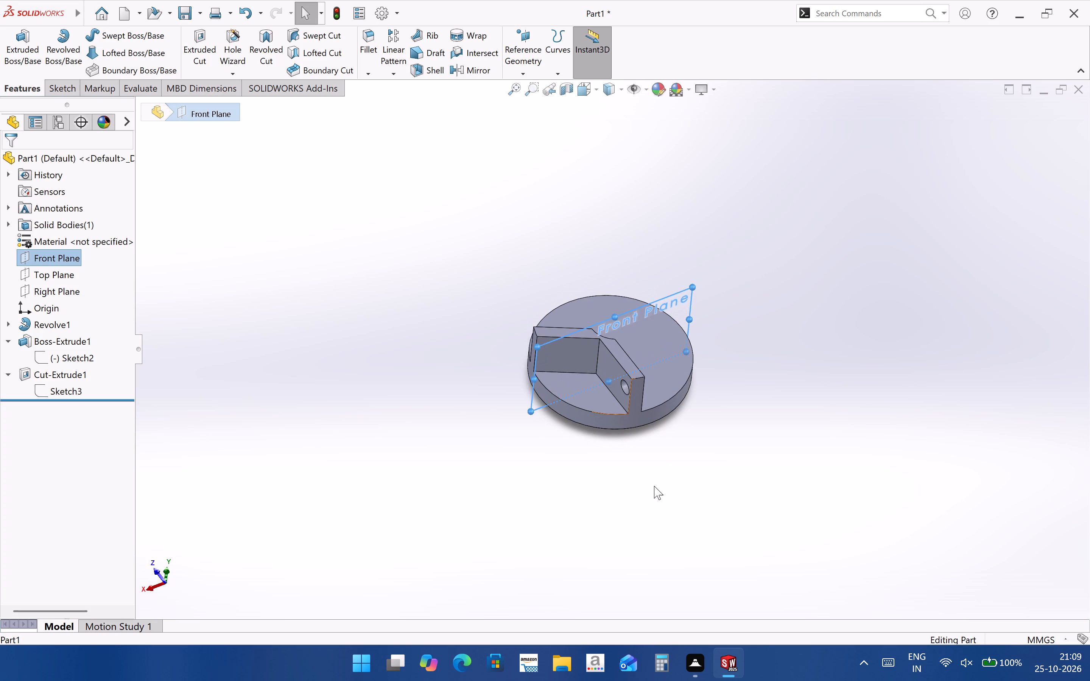
{"action": "left_click", "coordinate": [654, 486]}
Sketch a circle about 6.5 mm in diameter near the outer edge of the undrilled rib arm, on the face adjoining the curved bend.
{"action": "middle_click_drag", "start_coordinate": [625, 409], "coordinate": [404, 371]}
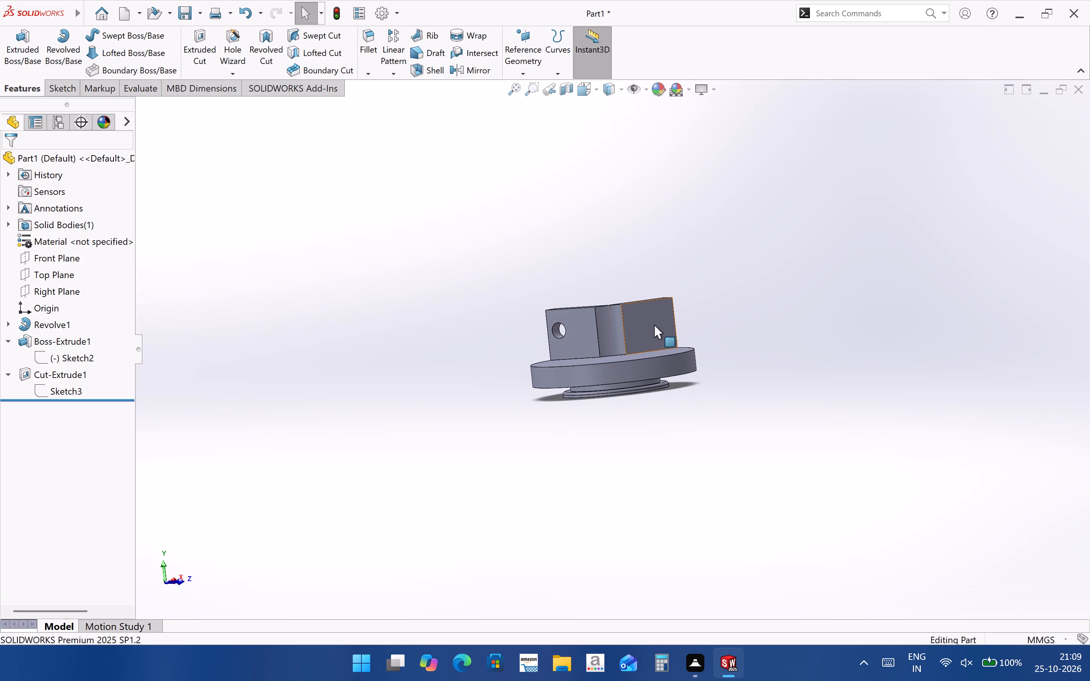
{"action": "scroll", "coordinate": [663, 321], "scroll_direction": "down", "scroll_amount": 2}
{"action": "left_click", "coordinate": [648, 344]}
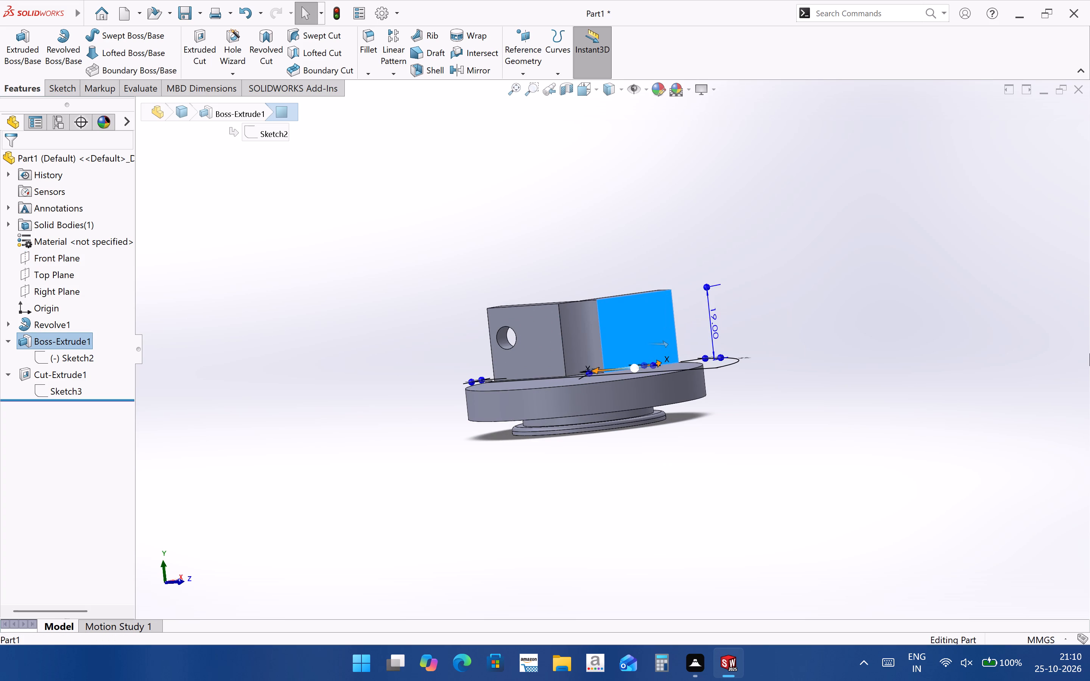
{"action": "key", "text": "ctrl+8"}
{"action": "left_click", "coordinate": [805, 470]}
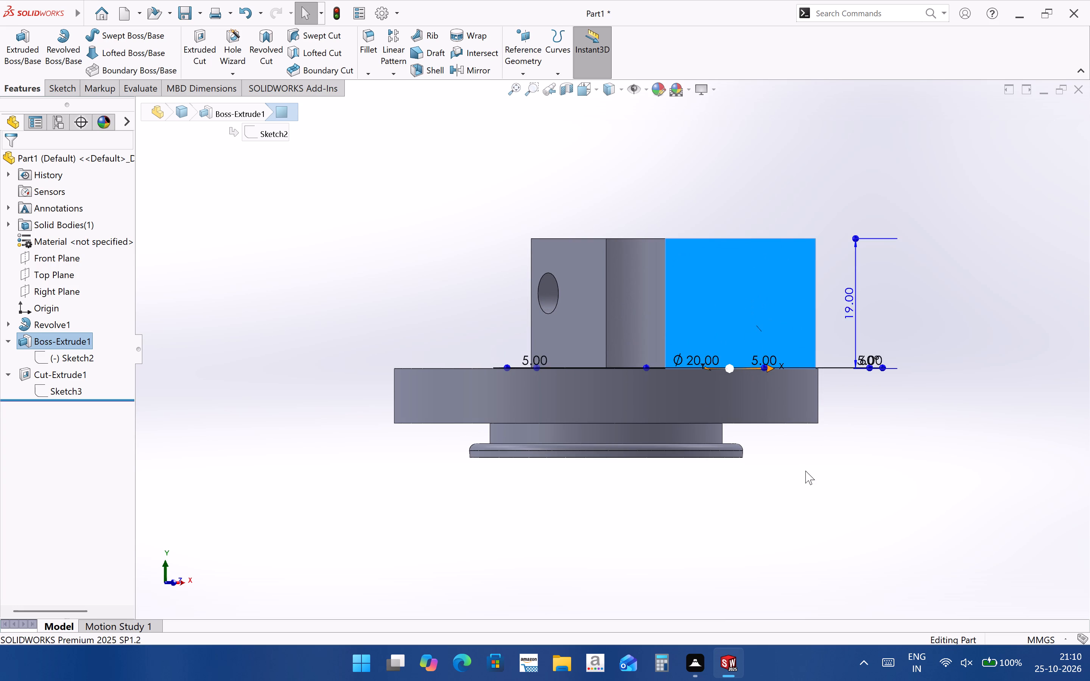
{"action": "left_click", "coordinate": [53, 85]}
{"action": "left_click", "coordinate": [109, 27]}
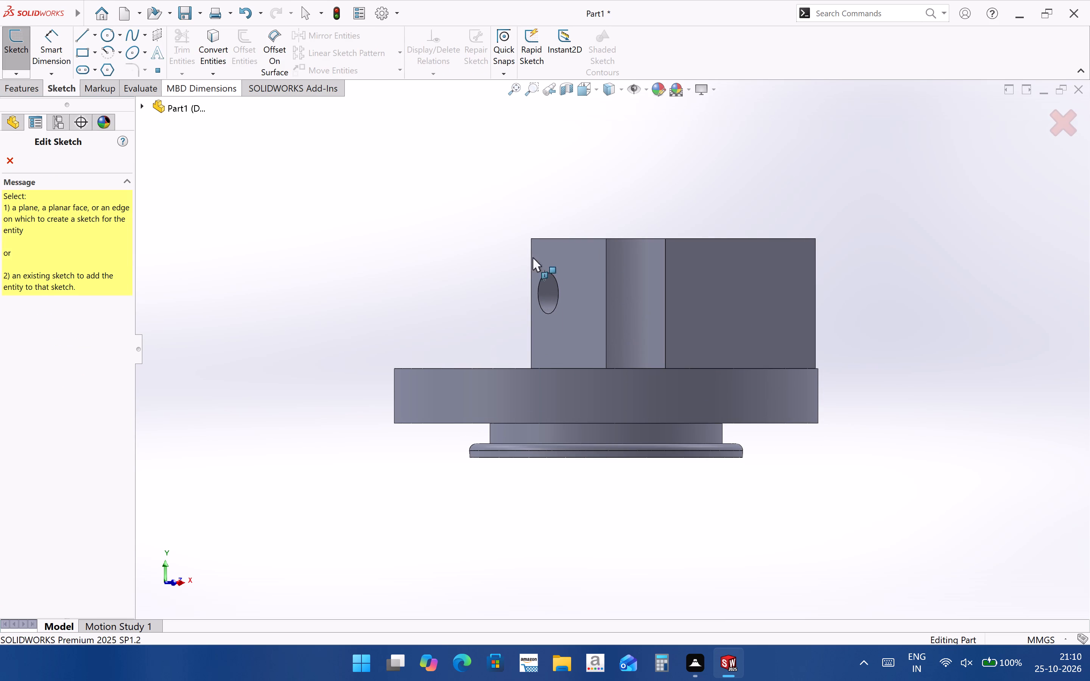
{"action": "left_click", "coordinate": [722, 333]}
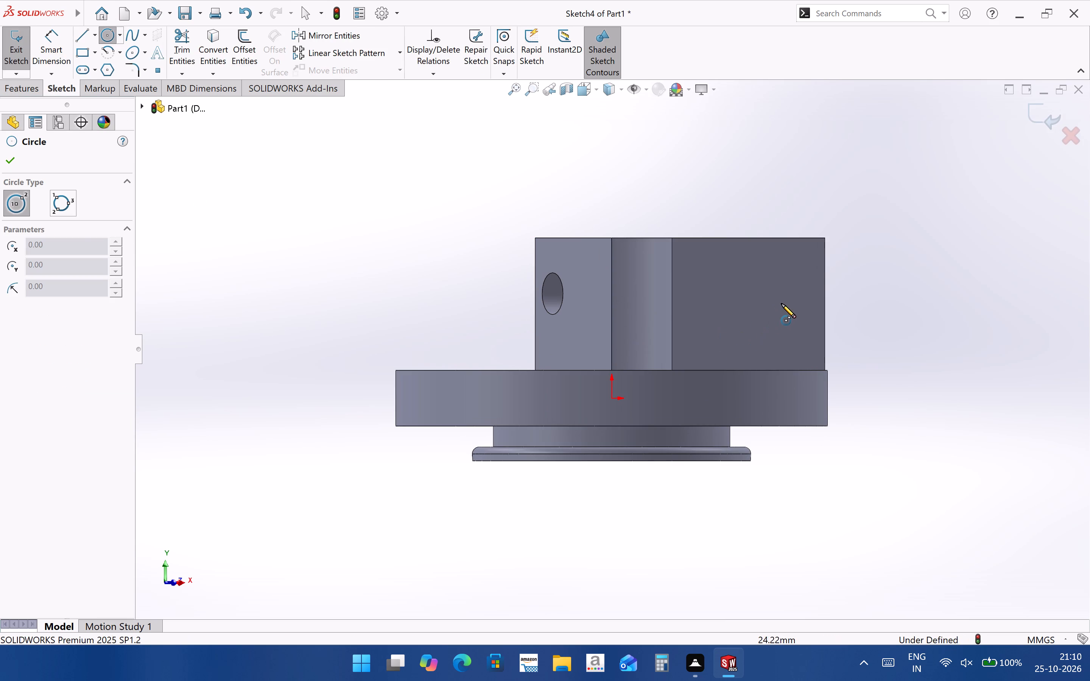
{"action": "left_click", "coordinate": [785, 298]}
{"action": "left_click", "coordinate": [802, 283]}
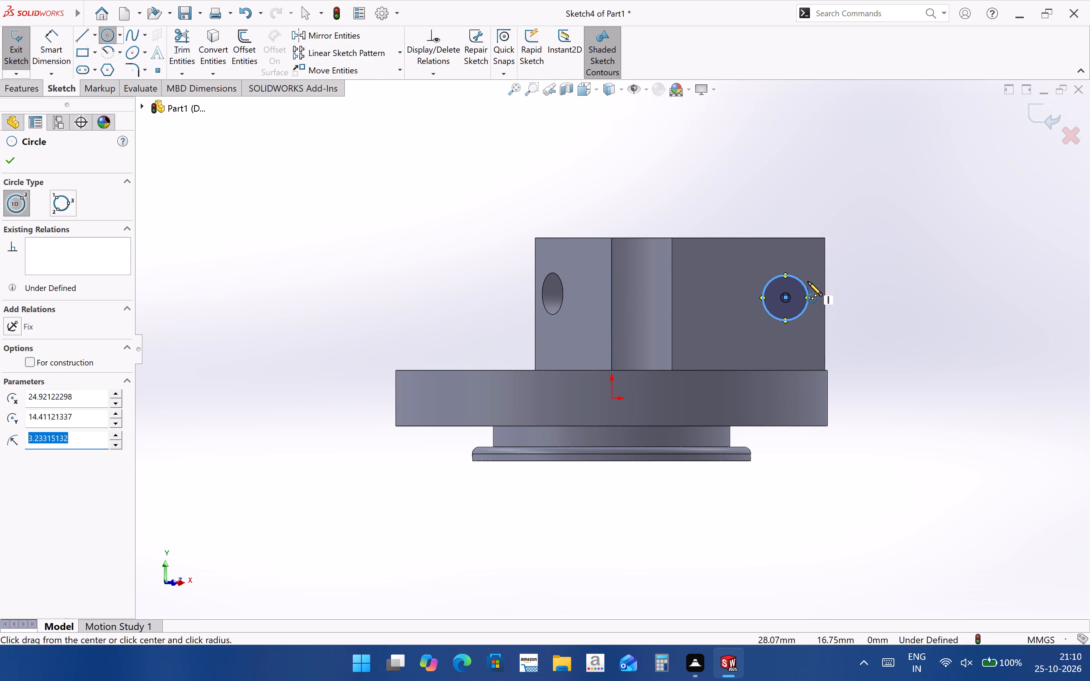
Dimension the new circle's diameter at 6 mm.
{"action": "left_click", "coordinate": [42, 50]}
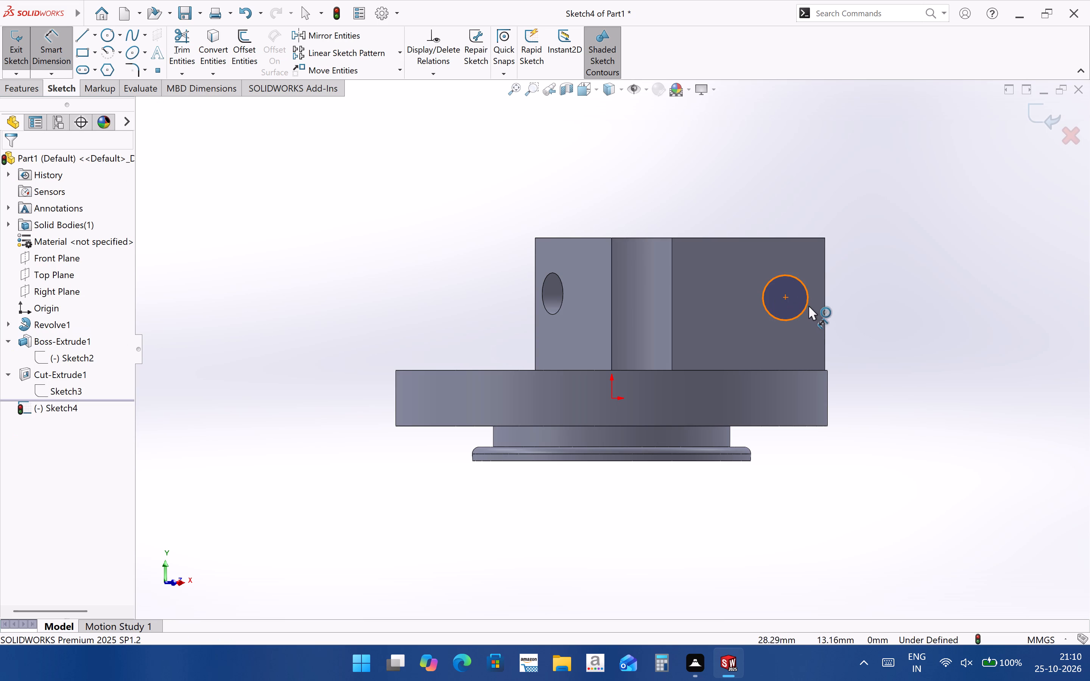
{"action": "left_click", "coordinate": [808, 305]}
{"action": "left_click", "coordinate": [877, 285]}
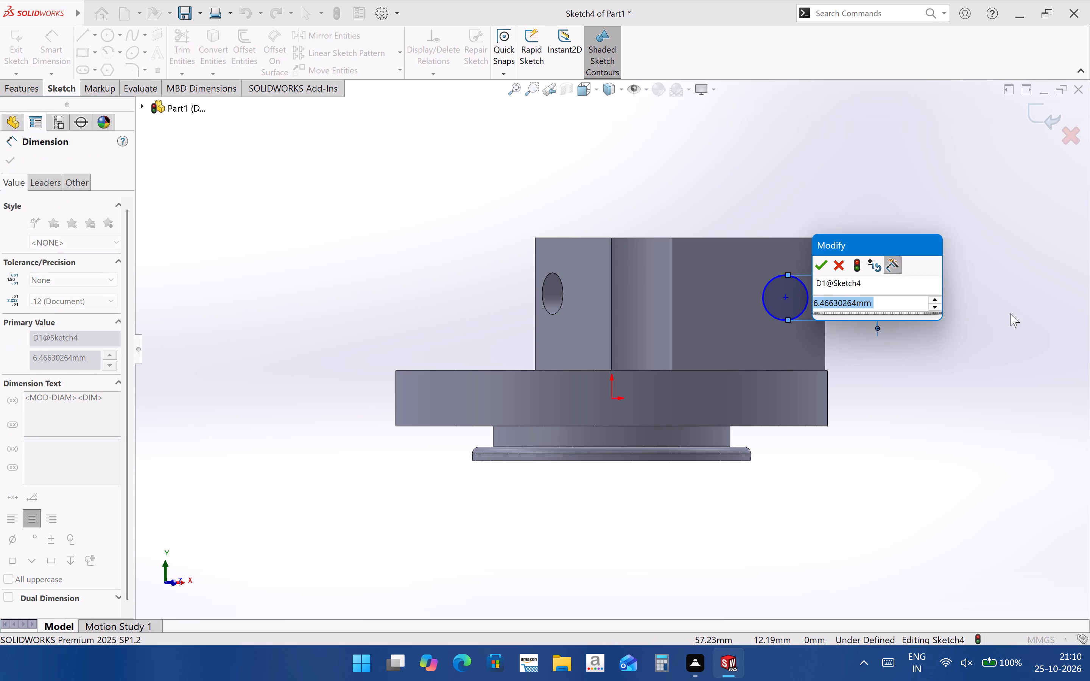
{"action": "key", "text": "6"}
{"action": "key", "text": "Return"}
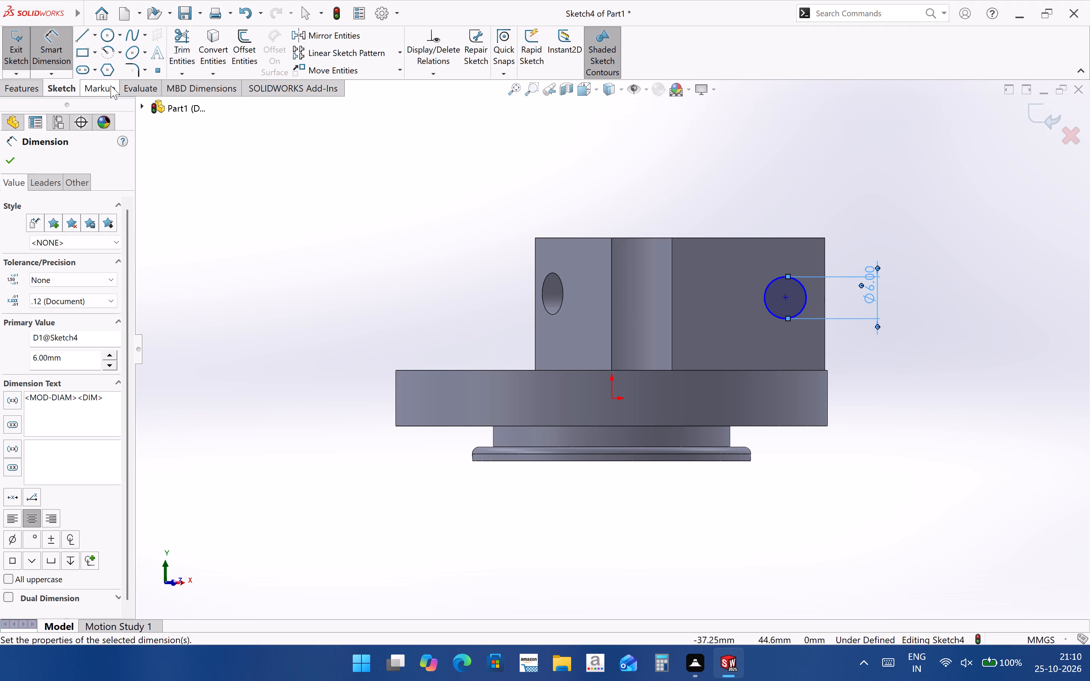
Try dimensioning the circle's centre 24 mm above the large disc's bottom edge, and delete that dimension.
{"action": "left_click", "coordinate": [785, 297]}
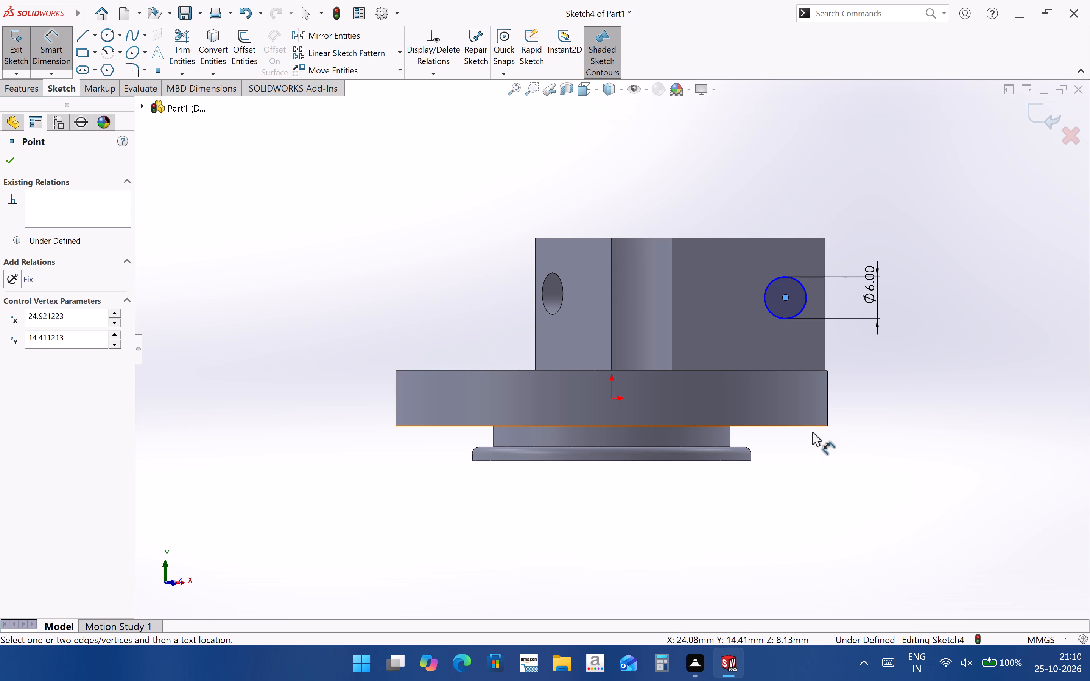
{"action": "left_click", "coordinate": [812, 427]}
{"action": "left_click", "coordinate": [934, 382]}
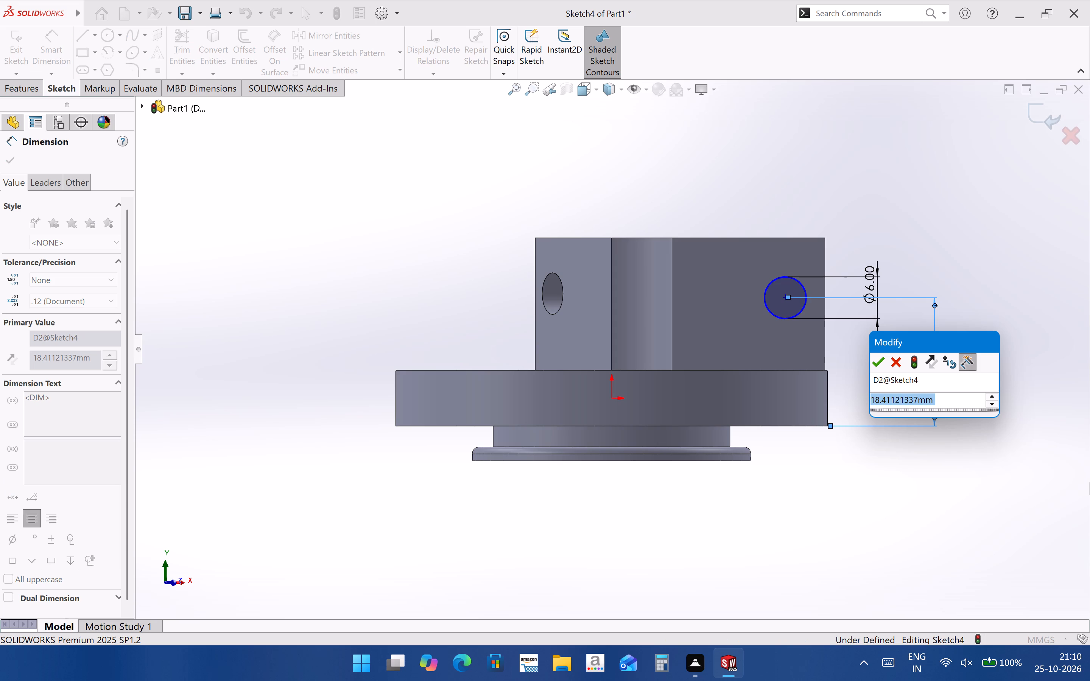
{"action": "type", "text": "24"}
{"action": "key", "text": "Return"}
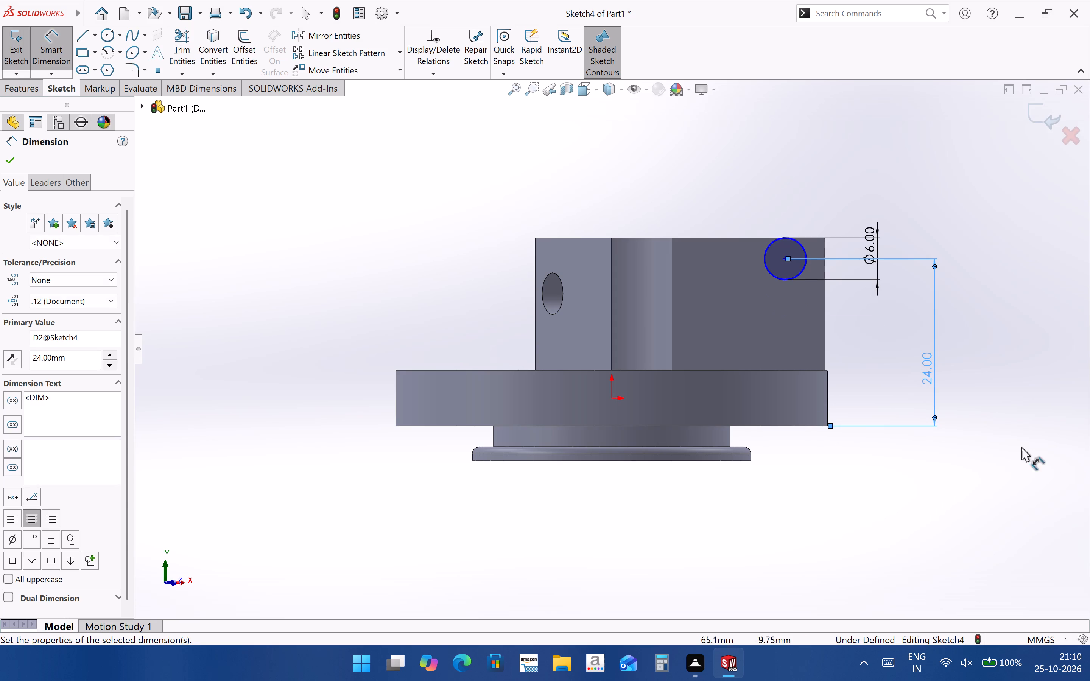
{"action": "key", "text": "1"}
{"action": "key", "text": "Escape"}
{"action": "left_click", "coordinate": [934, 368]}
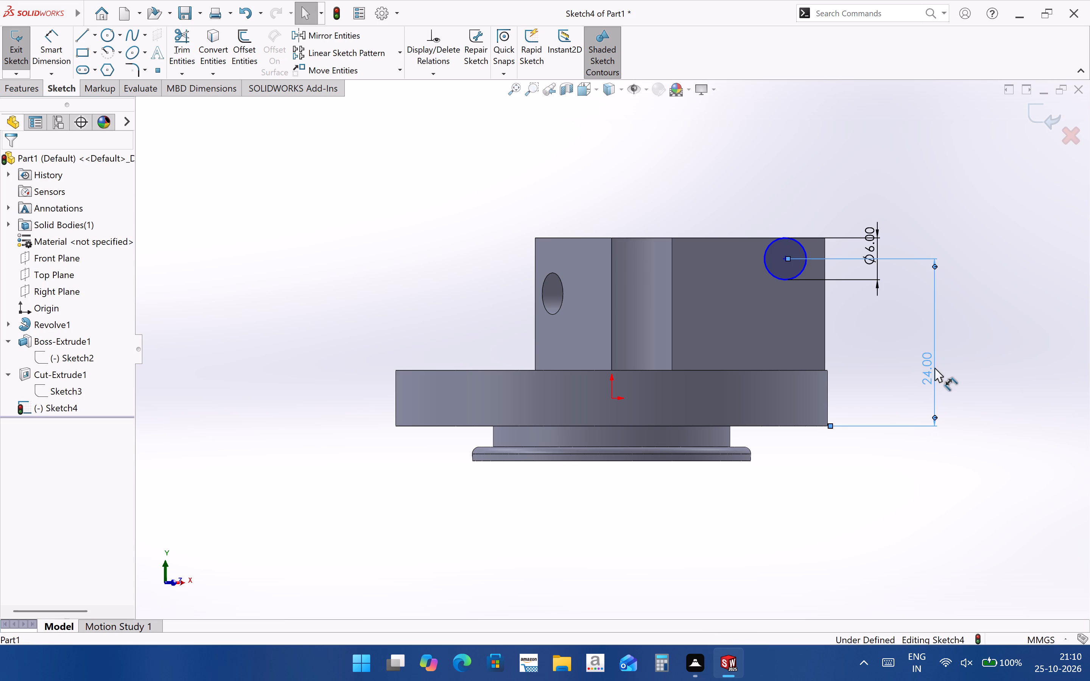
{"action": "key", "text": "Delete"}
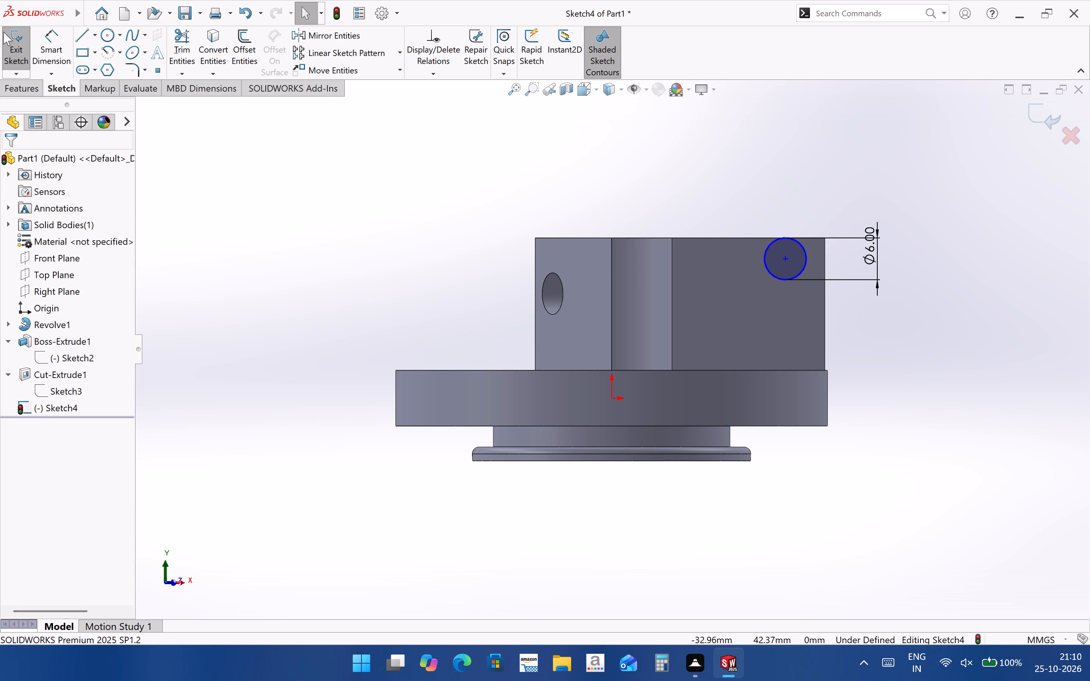
Dimension the circle's centre 24 mm above the bottom edge of the small lower flange.
{"action": "left_click", "coordinate": [39, 44]}
{"action": "left_click", "coordinate": [785, 259]}
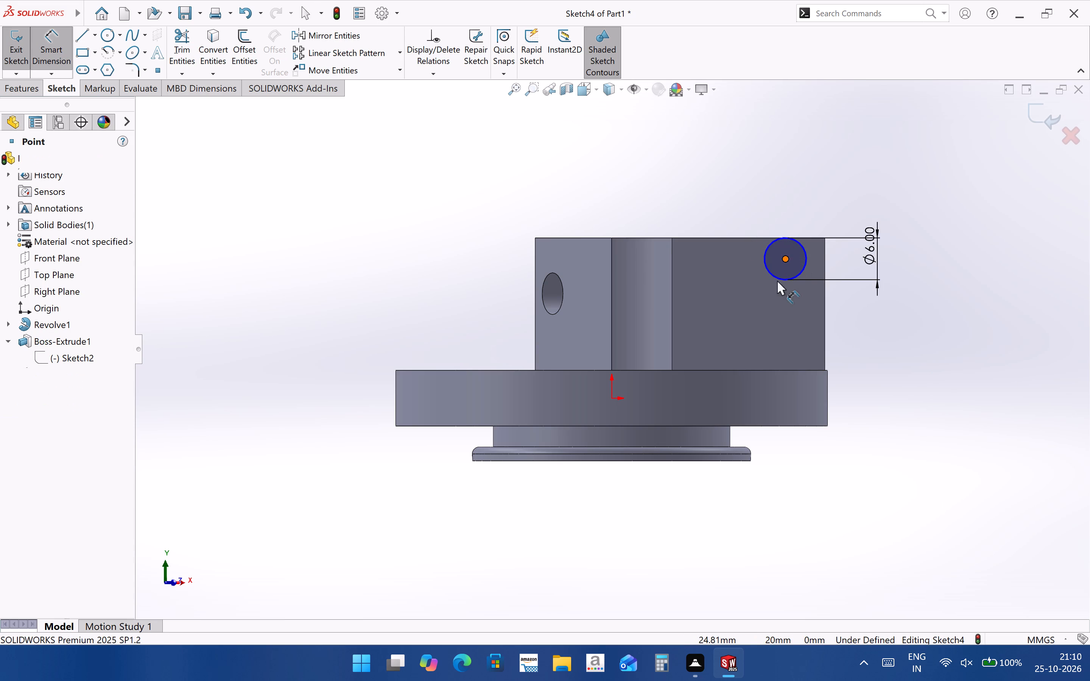
{"action": "left_click", "coordinate": [702, 460]}
{"action": "left_click", "coordinate": [706, 461]}
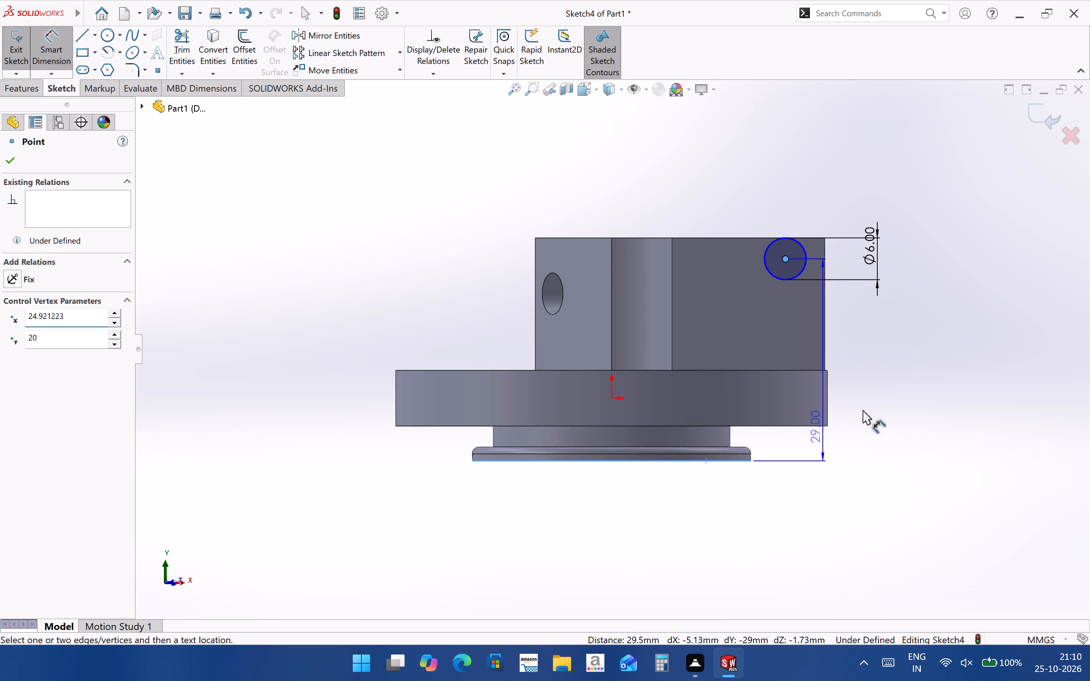
{"action": "left_click", "coordinate": [870, 407]}
{"action": "type", "text": "24"}
{"action": "key", "text": "Return"}
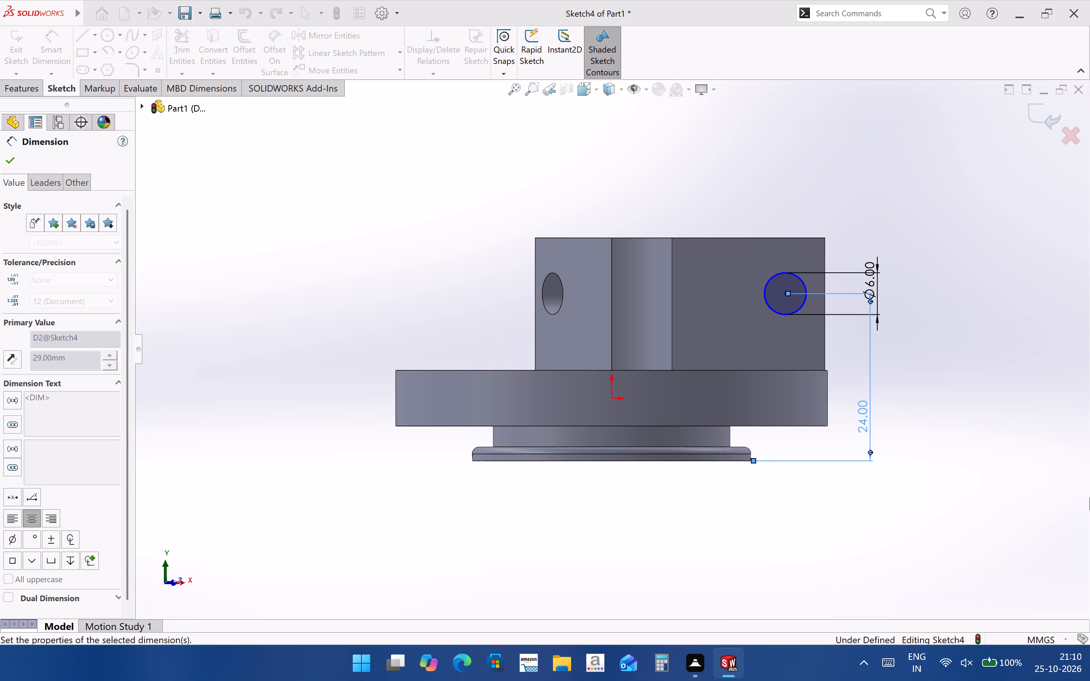
Cut the 6 mm circle through the undrilled rib arm with a 19 mm blind Extruded Cut.
{"action": "middle_click_drag", "start_coordinate": [855, 373], "coordinate": [856, 481]}
{"action": "left_click", "coordinate": [28, 85]}
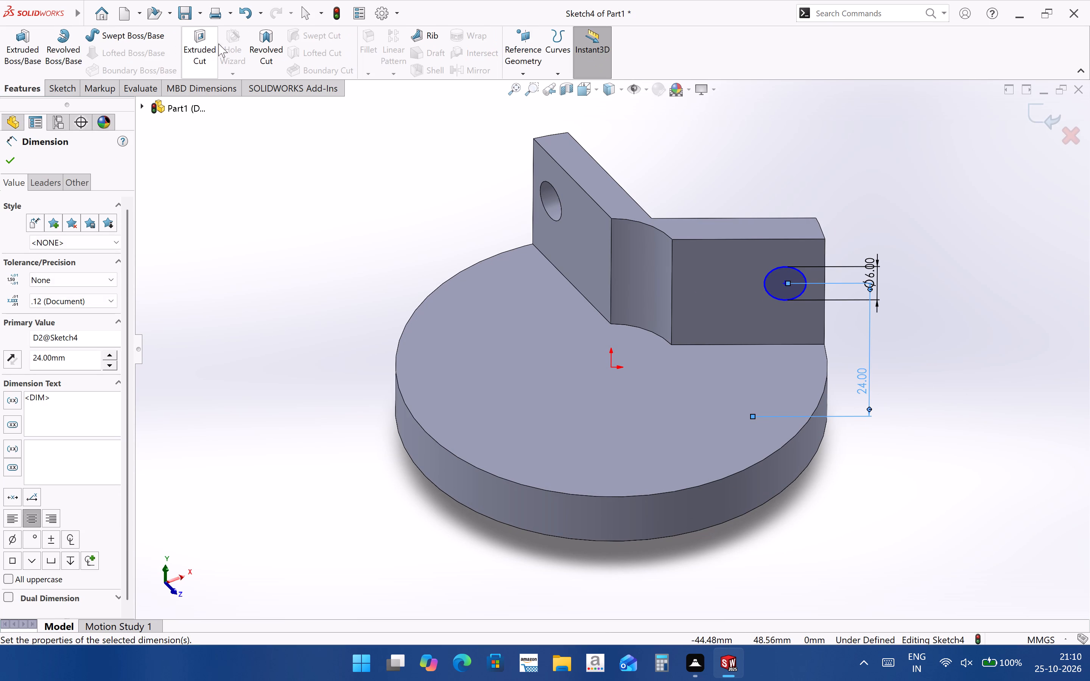
{"action": "left_click", "coordinate": [204, 44]}
{"action": "middle_click_drag", "start_coordinate": [843, 314], "coordinate": [779, 345]}
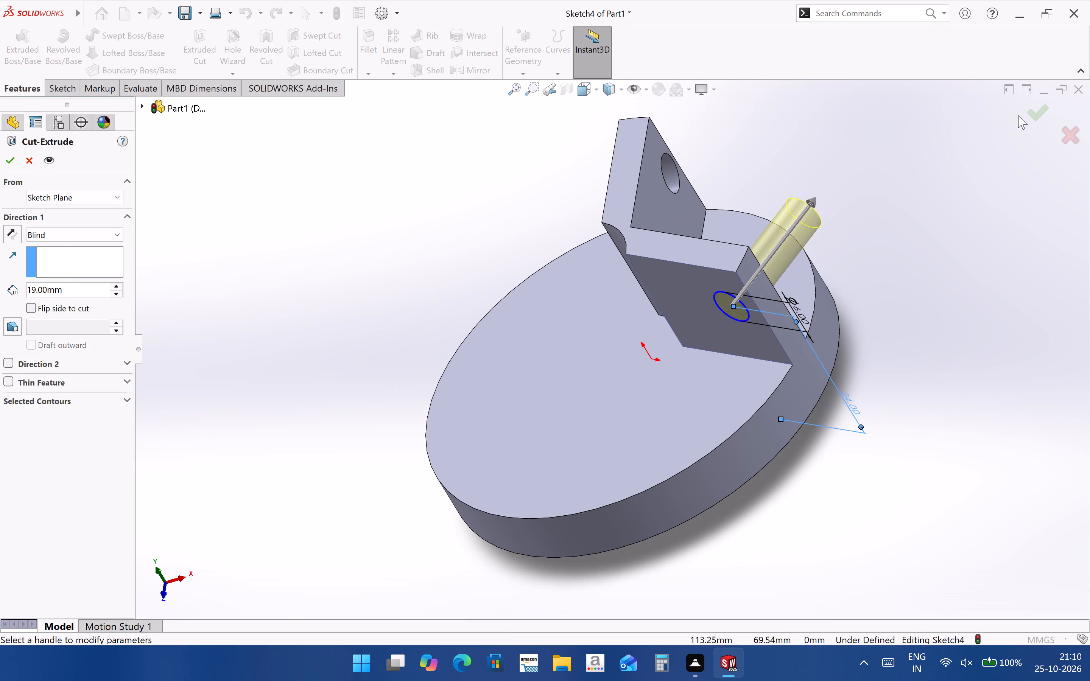
{"action": "left_click", "coordinate": [1026, 115]}
{"action": "left_click", "coordinate": [911, 325]}
Edit the new hole's sketch and dimension the circle's centre 5 mm from the rib arm's outer vertical edge.
{"action": "middle_click_drag", "start_coordinate": [710, 377], "coordinate": [620, 506]}
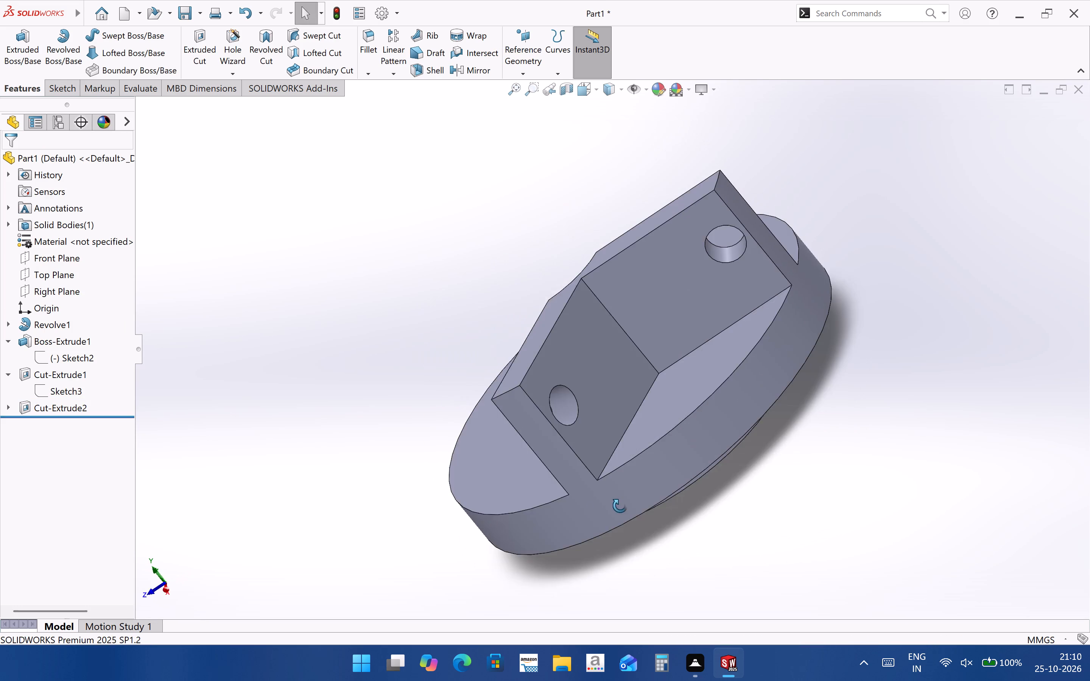
{"action": "middle_click_drag", "start_coordinate": [620, 506], "coordinate": [585, 569]}
{"action": "left_click", "coordinate": [7, 409]}
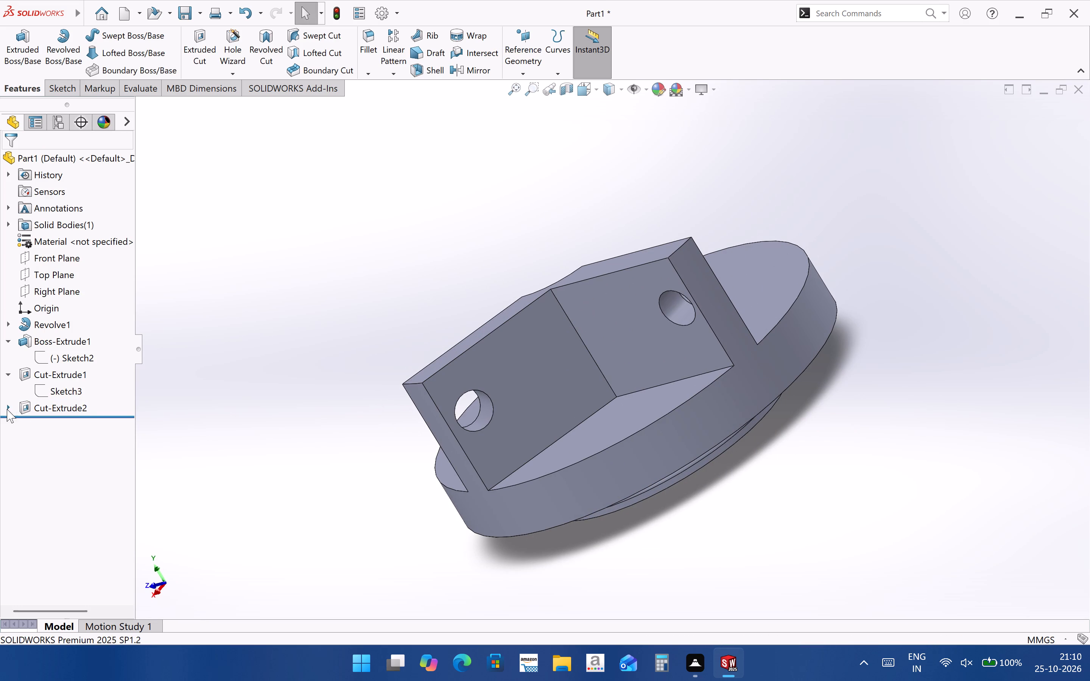
{"action": "left_click", "coordinate": [64, 418]}
{"action": "left_click", "coordinate": [72, 392]}
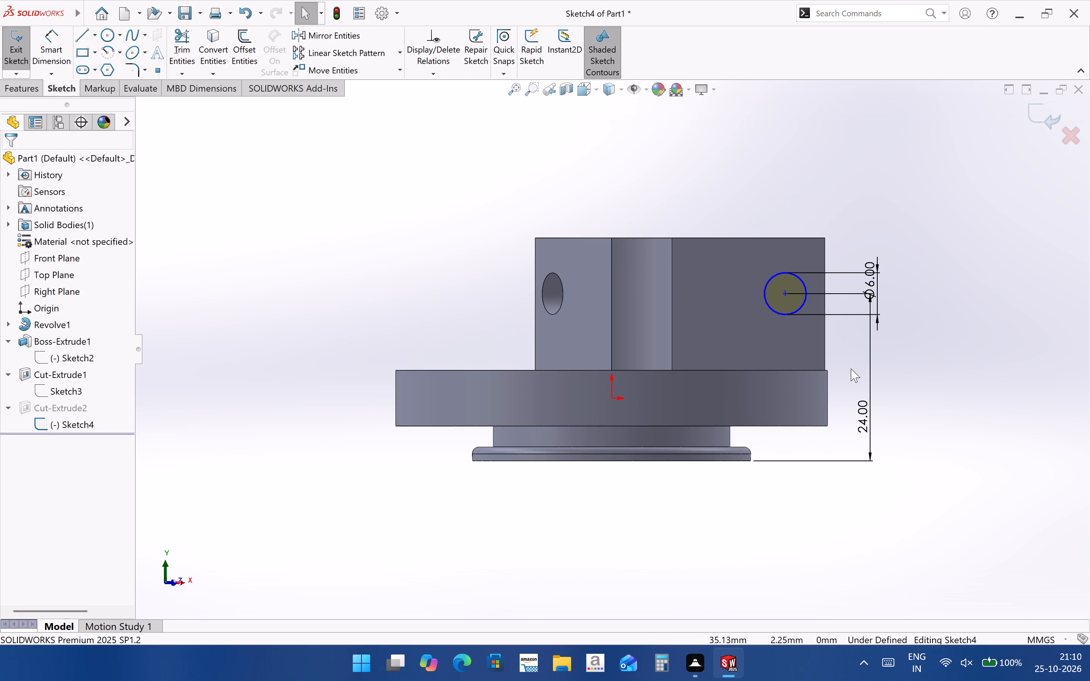
{"action": "left_click", "coordinate": [61, 68]}
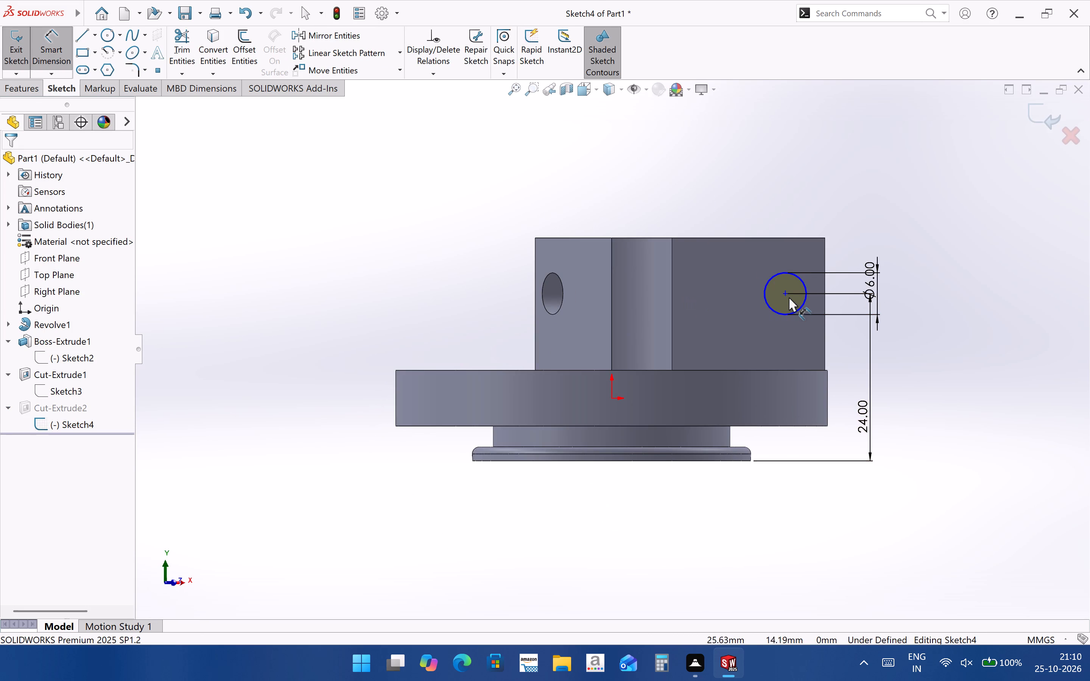
{"action": "left_click", "coordinate": [784, 292]}
{"action": "left_click", "coordinate": [825, 327]}
{"action": "left_click", "coordinate": [870, 200]}
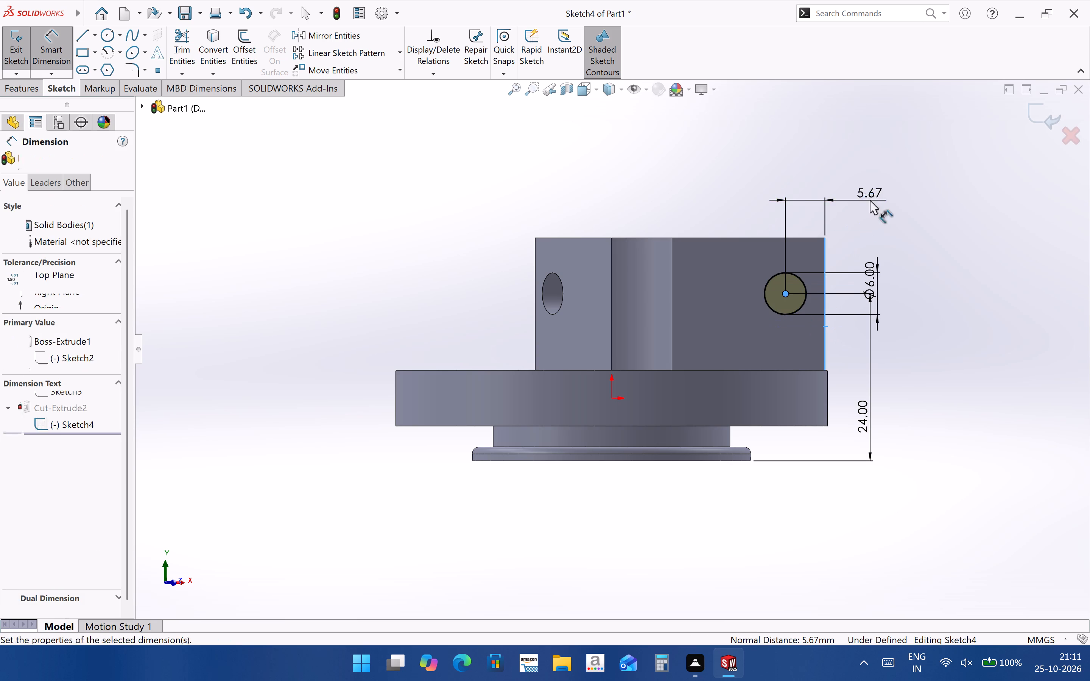
{"action": "key", "text": "5"}
{"action": "key", "text": "Return"}
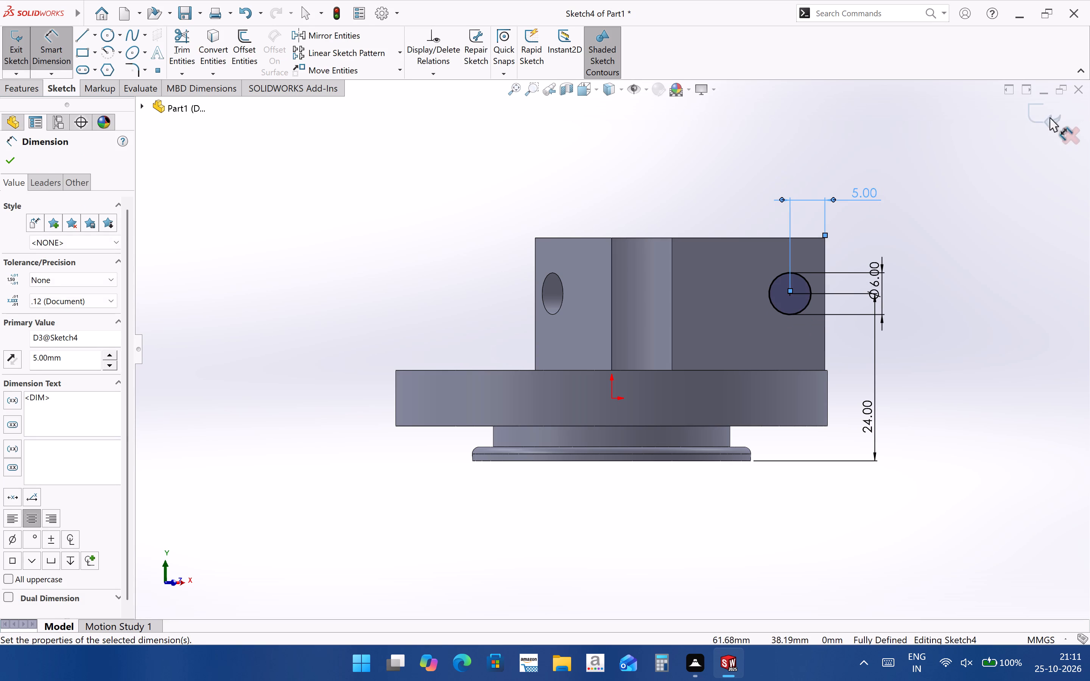
{"action": "left_click", "coordinate": [1050, 116]}
{"action": "left_click", "coordinate": [1047, 294]}
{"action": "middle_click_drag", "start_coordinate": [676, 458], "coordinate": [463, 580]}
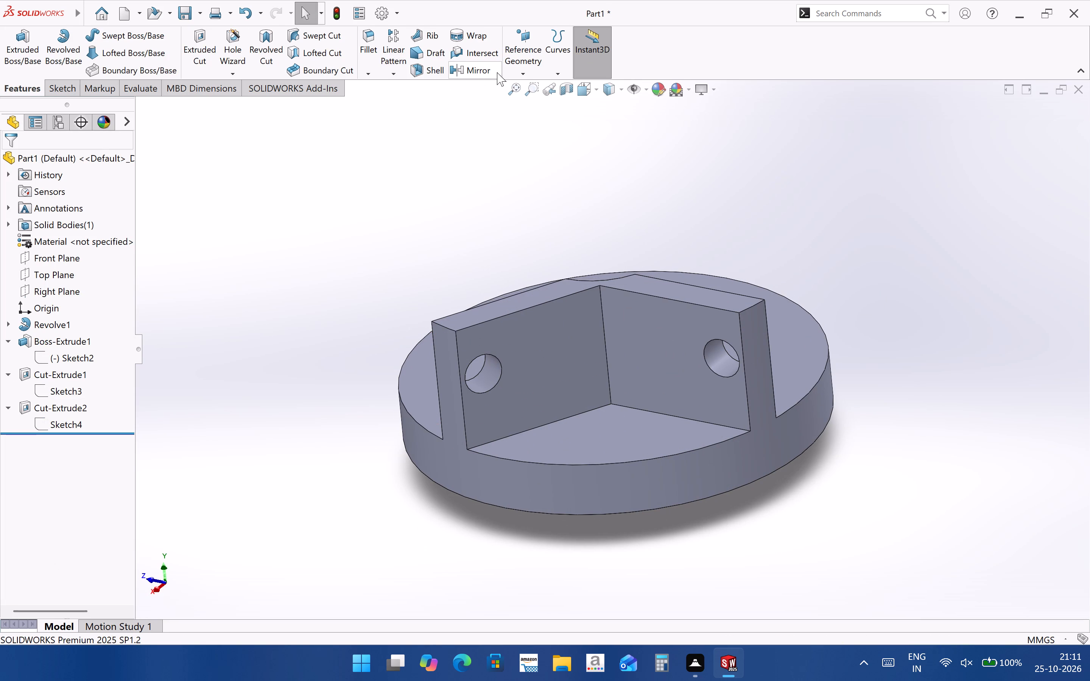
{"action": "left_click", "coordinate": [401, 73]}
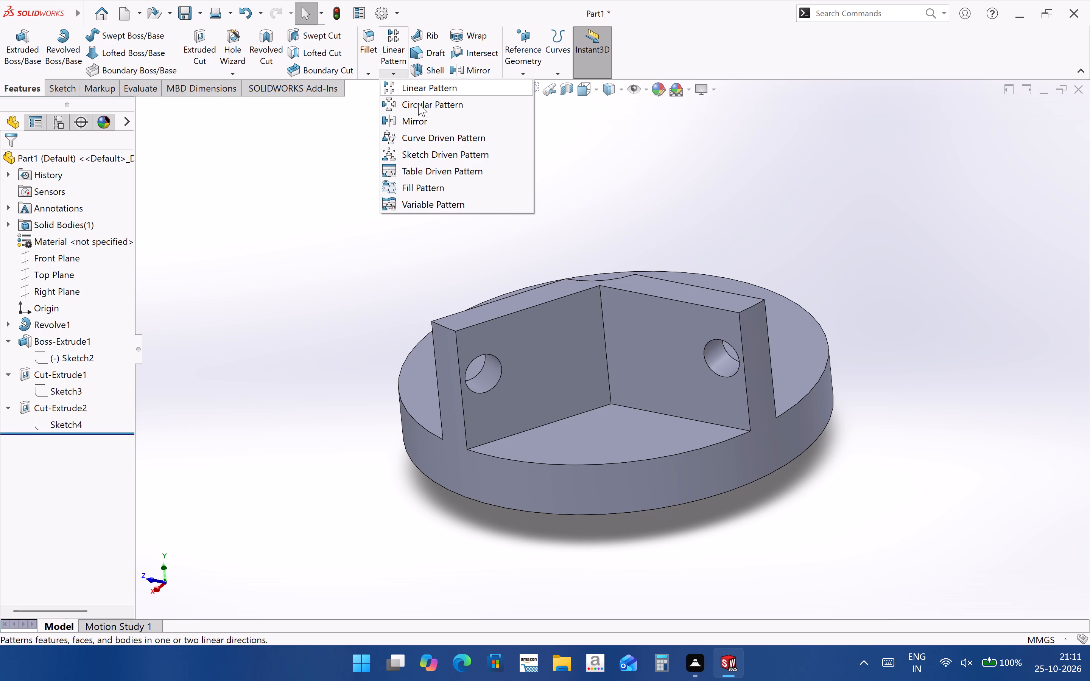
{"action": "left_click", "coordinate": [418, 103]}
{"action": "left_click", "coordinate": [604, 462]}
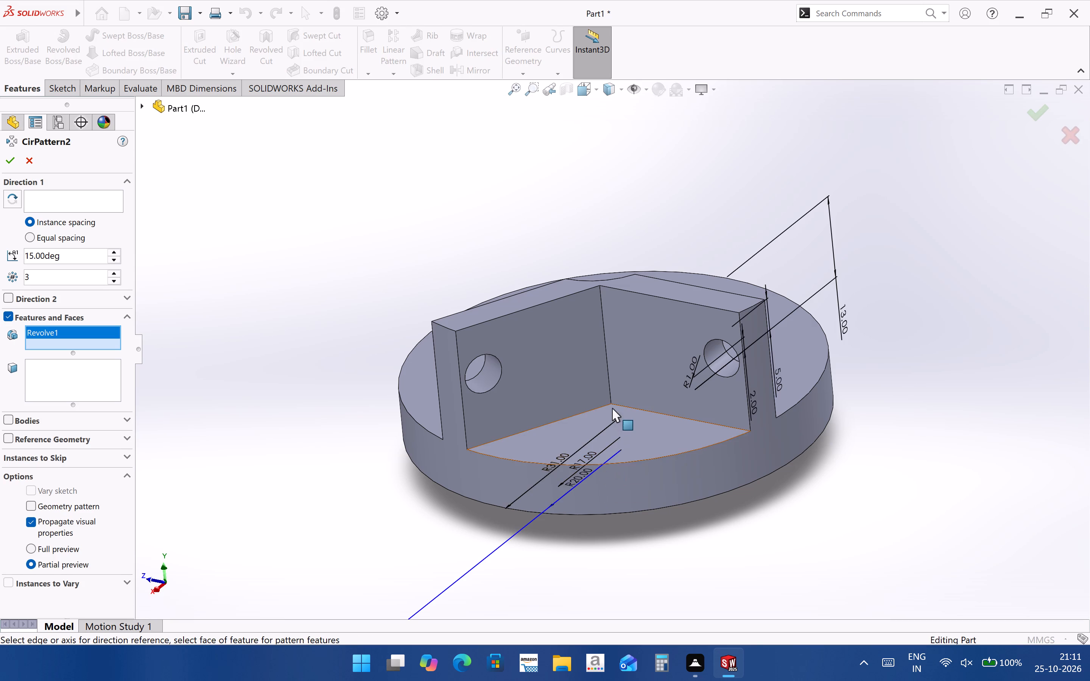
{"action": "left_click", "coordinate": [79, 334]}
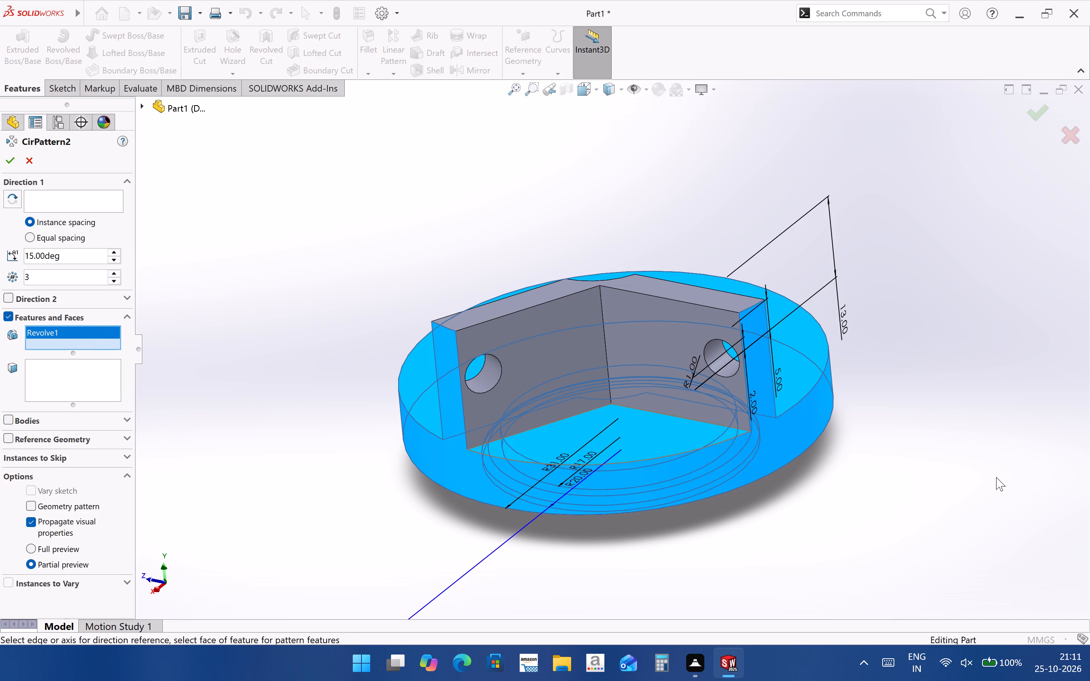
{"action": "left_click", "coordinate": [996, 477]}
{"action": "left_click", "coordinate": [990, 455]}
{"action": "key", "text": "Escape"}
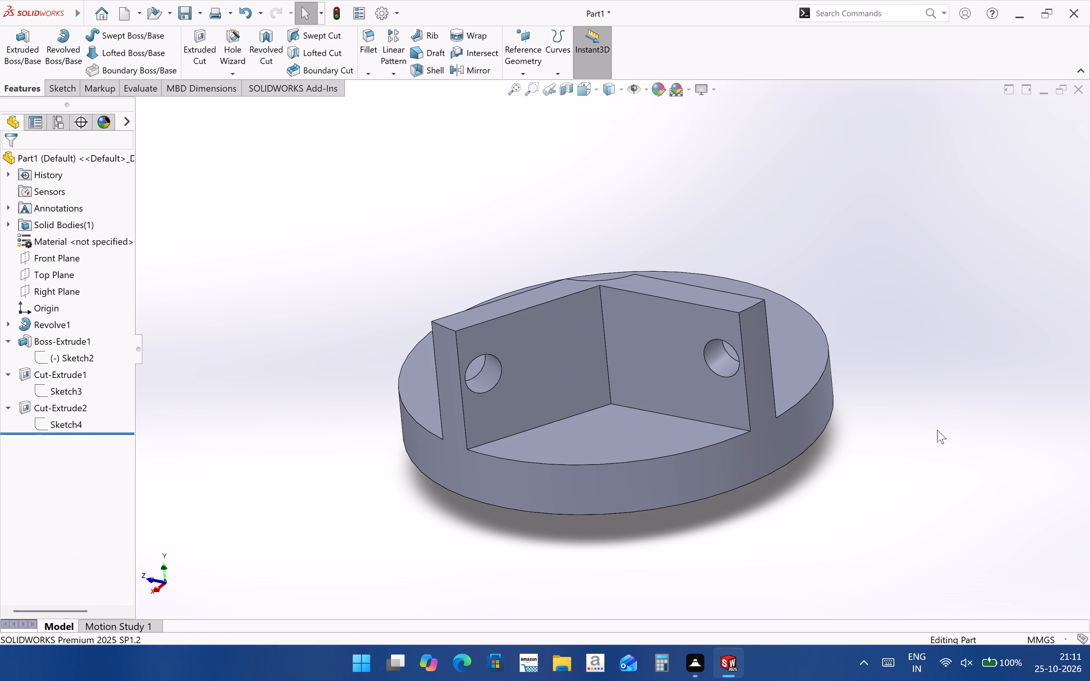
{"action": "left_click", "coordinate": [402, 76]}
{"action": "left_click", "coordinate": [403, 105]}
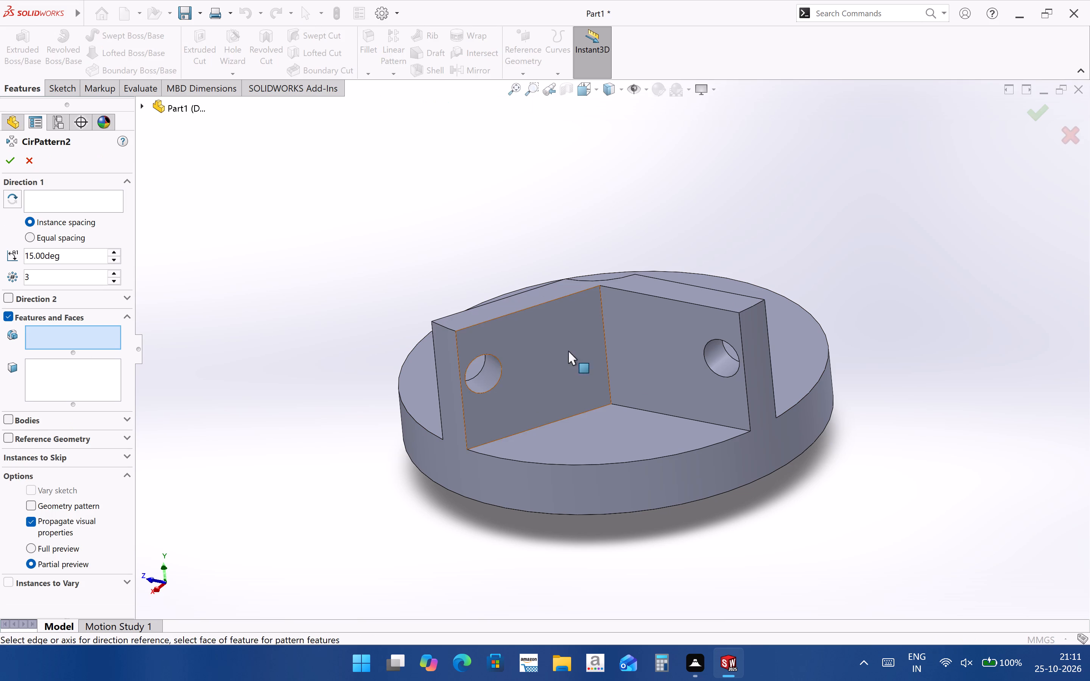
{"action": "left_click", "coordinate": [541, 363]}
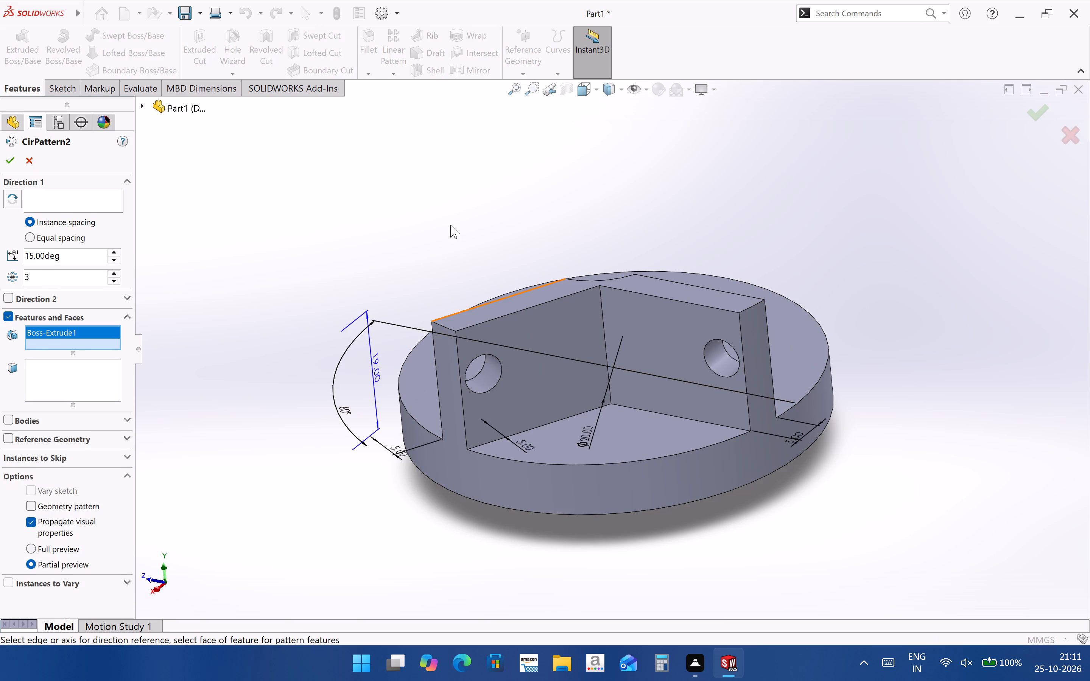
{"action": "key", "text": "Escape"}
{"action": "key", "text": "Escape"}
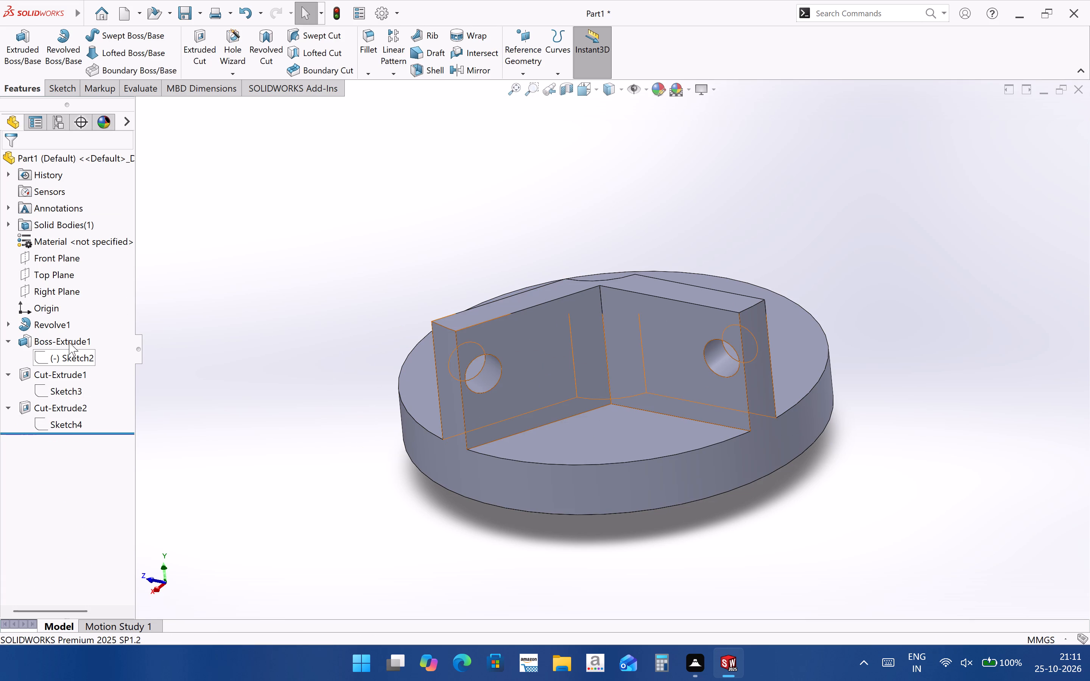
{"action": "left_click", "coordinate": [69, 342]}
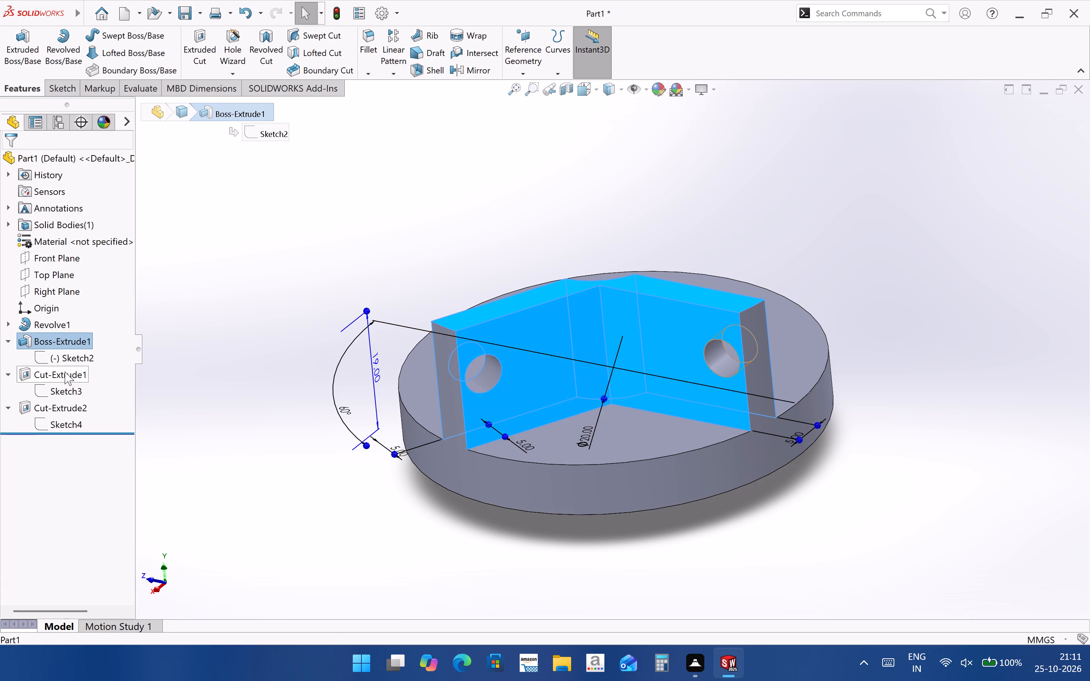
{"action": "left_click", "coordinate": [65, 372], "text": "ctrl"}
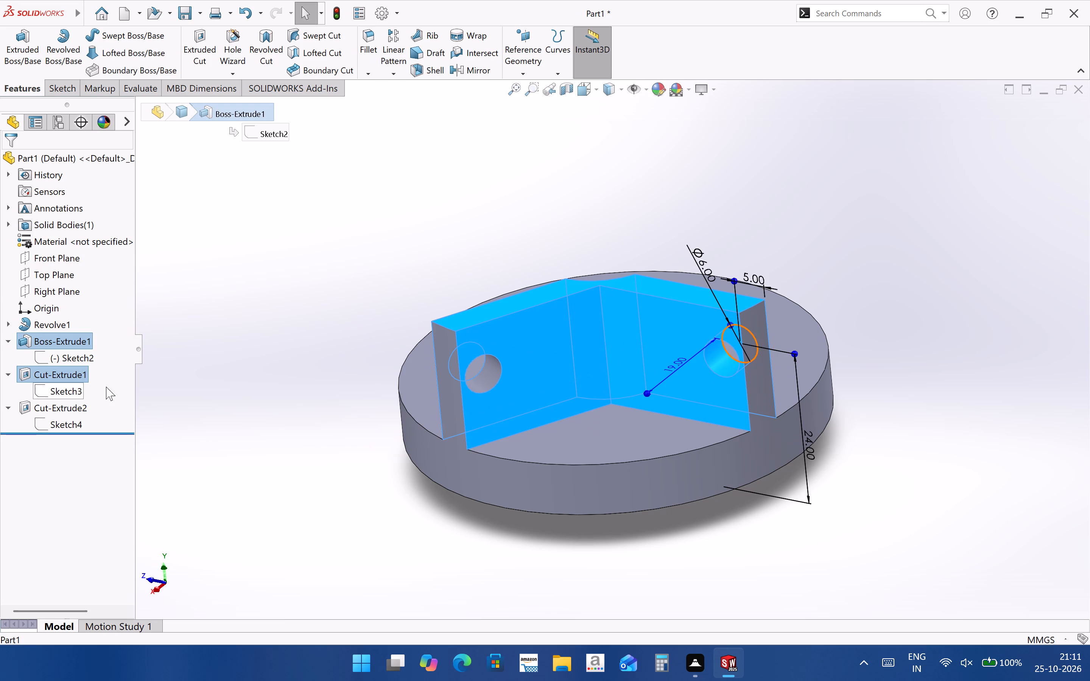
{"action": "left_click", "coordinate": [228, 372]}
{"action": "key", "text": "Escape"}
Circular-pattern Boss-Extrude1, Cut-Extrude1 and Cut-Extrude2 around the large disc's circular edge, with 3 instances at 120-degree spacing.
{"action": "left_click", "coordinate": [5, 342]}
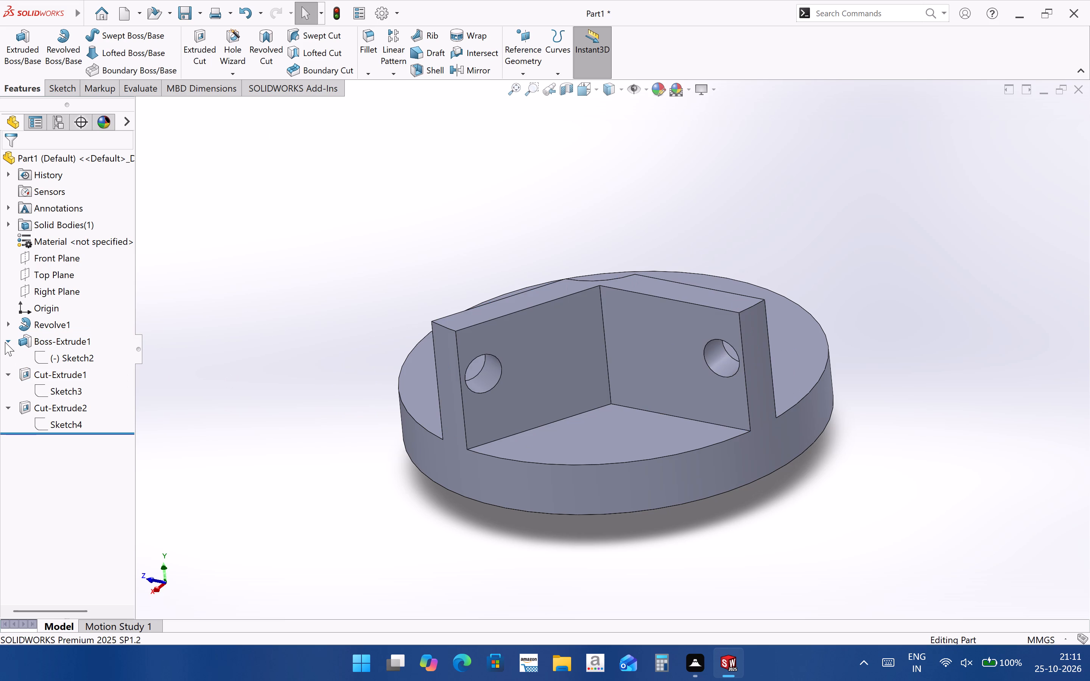
{"action": "left_click", "coordinate": [8, 360]}
{"action": "left_click", "coordinate": [9, 374]}
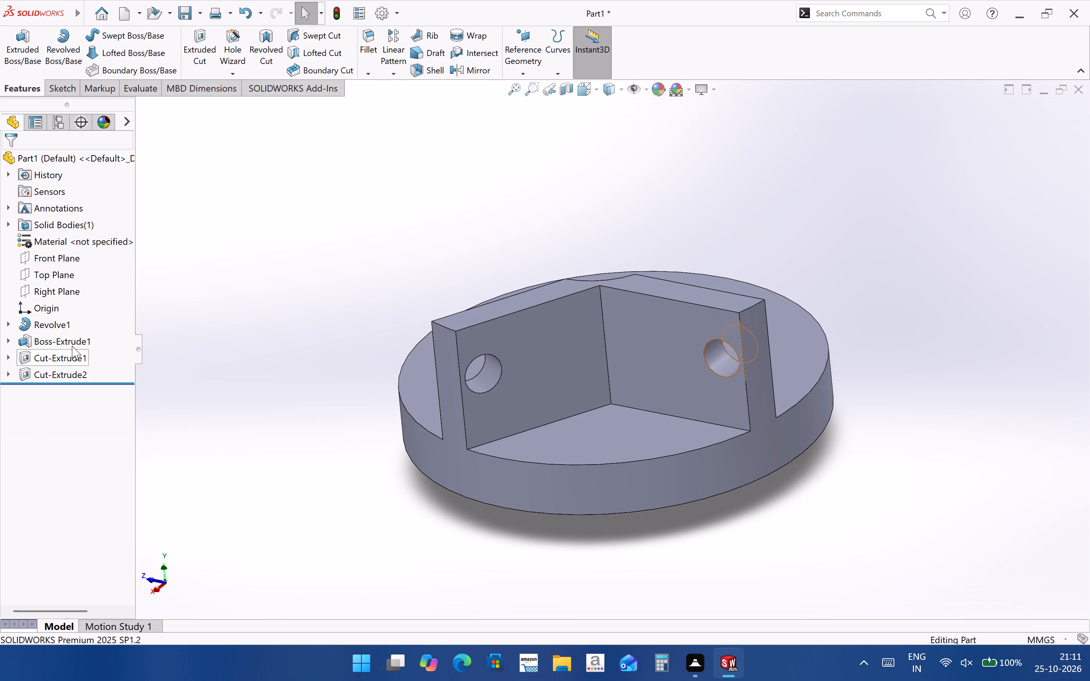
{"action": "left_click", "coordinate": [72, 346], "text": "ctrl"}
{"action": "left_click", "coordinate": [70, 355], "text": "ctrl"}
{"action": "left_click", "coordinate": [70, 380], "text": "ctrl"}
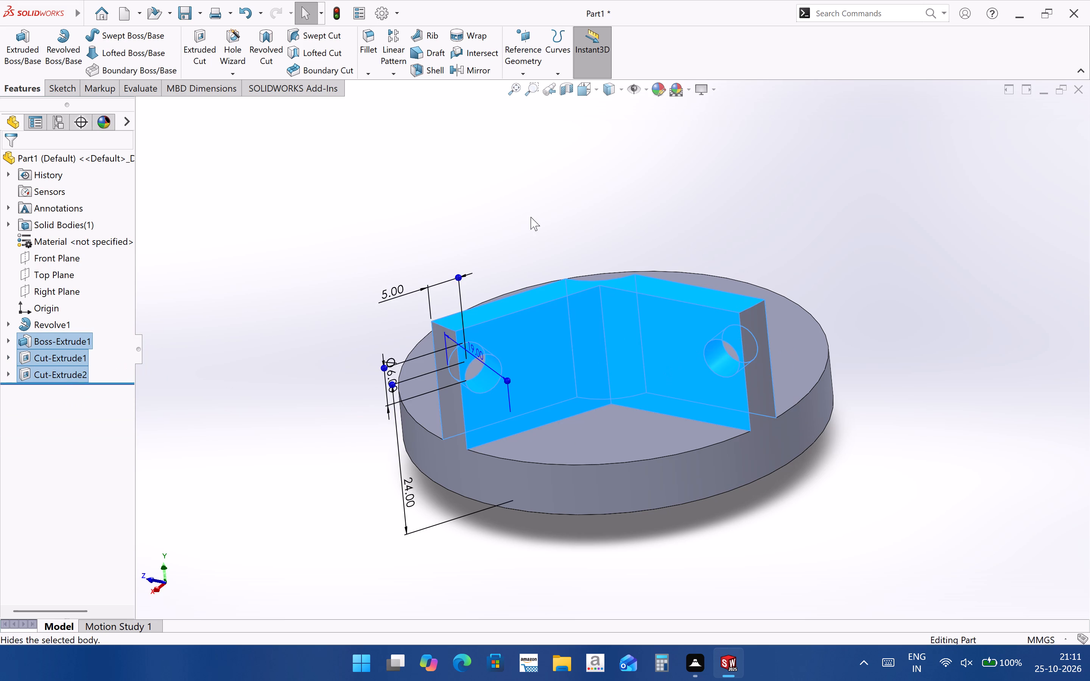
{"action": "left_click", "coordinate": [400, 72]}
{"action": "left_click", "coordinate": [420, 101]}
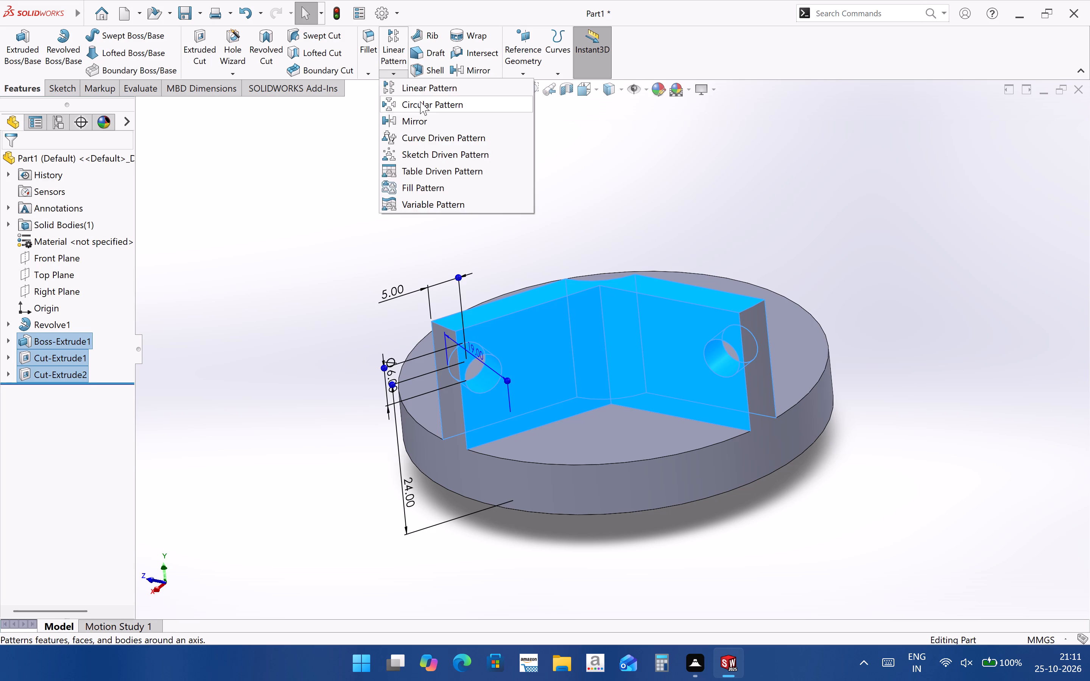
{"action": "middle_click_drag", "start_coordinate": [645, 370], "coordinate": [668, 420]}
{"action": "left_click", "coordinate": [825, 352]}
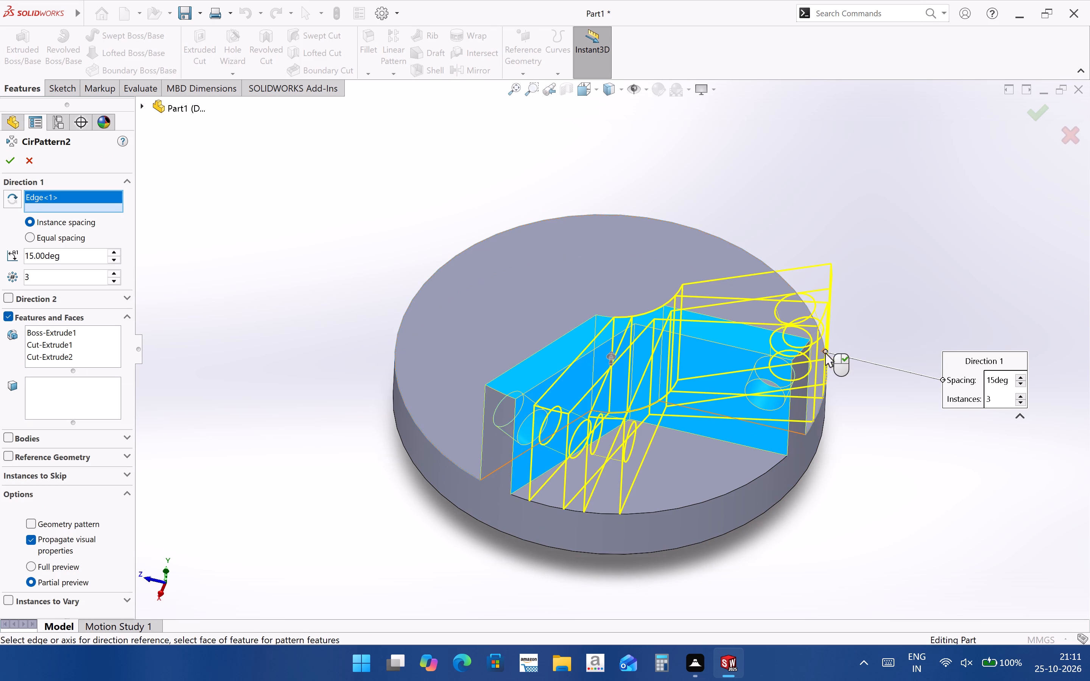
{"action": "left_click_drag", "start_coordinate": [74, 260], "coordinate": [0, 249]}
{"action": "type", "text": "120"}
{"action": "key", "text": "Return"}
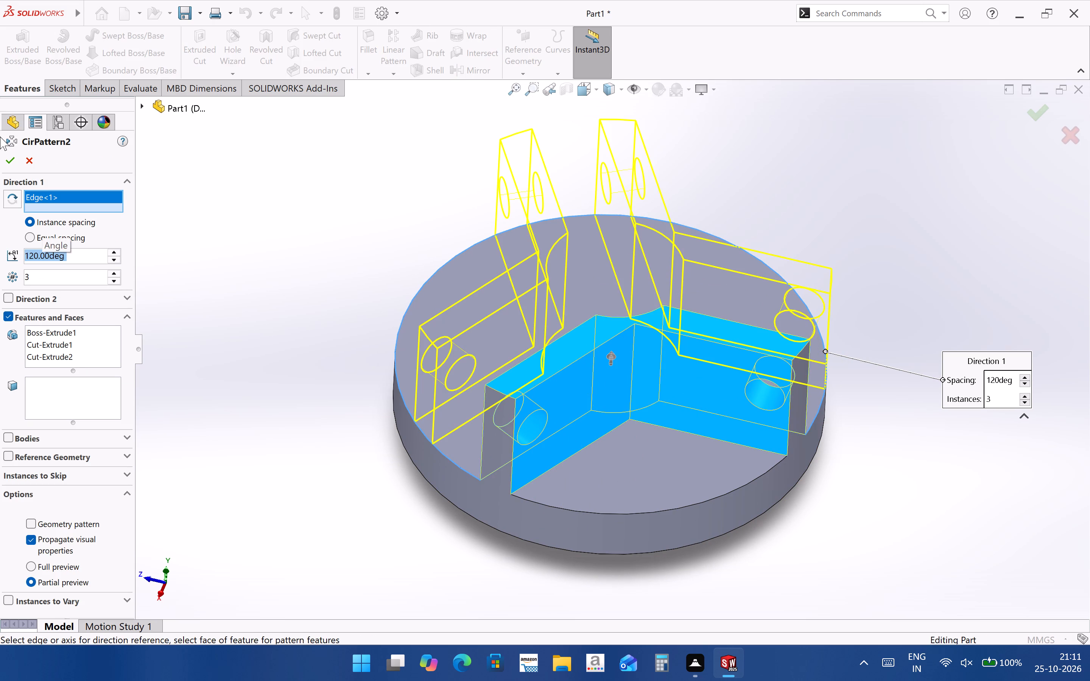
{"action": "left_click", "coordinate": [6, 154]}
{"action": "left_click", "coordinate": [841, 221]}
Examine the patterned ribs and their holes from several sides.
{"action": "scroll", "coordinate": [562, 358], "scroll_direction": "up", "scroll_amount": 1}
{"action": "middle_click_drag", "start_coordinate": [553, 371], "coordinate": [595, 308]}
{"action": "scroll", "coordinate": [553, 371], "scroll_direction": "up", "scroll_amount": 1}
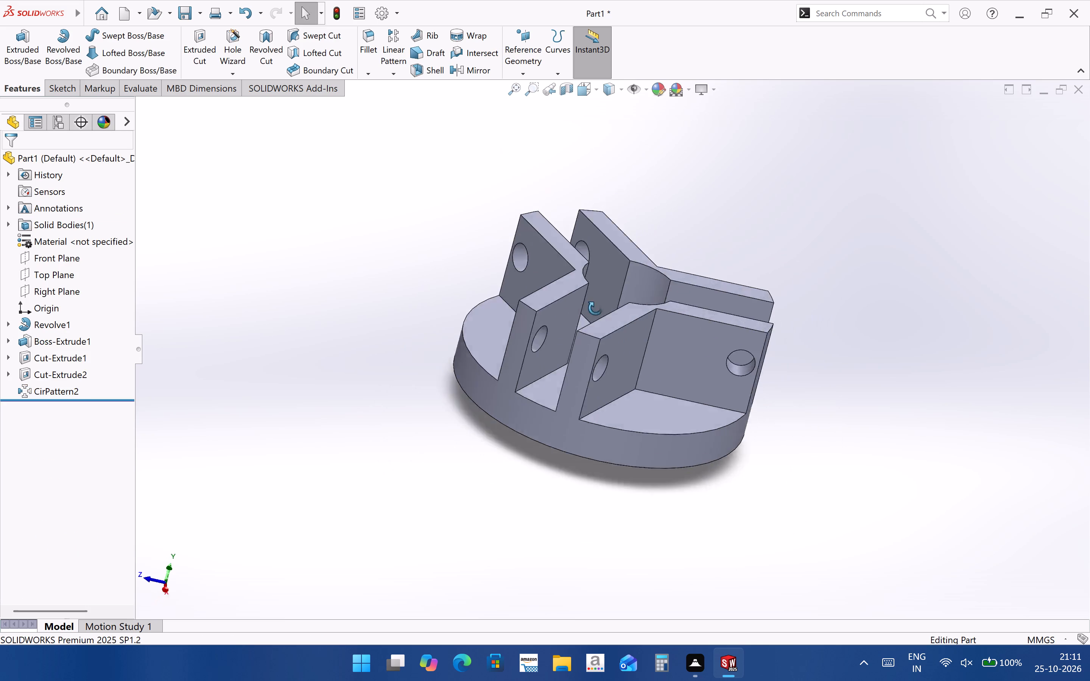
{"action": "middle_click_drag", "start_coordinate": [595, 308], "coordinate": [644, 352]}
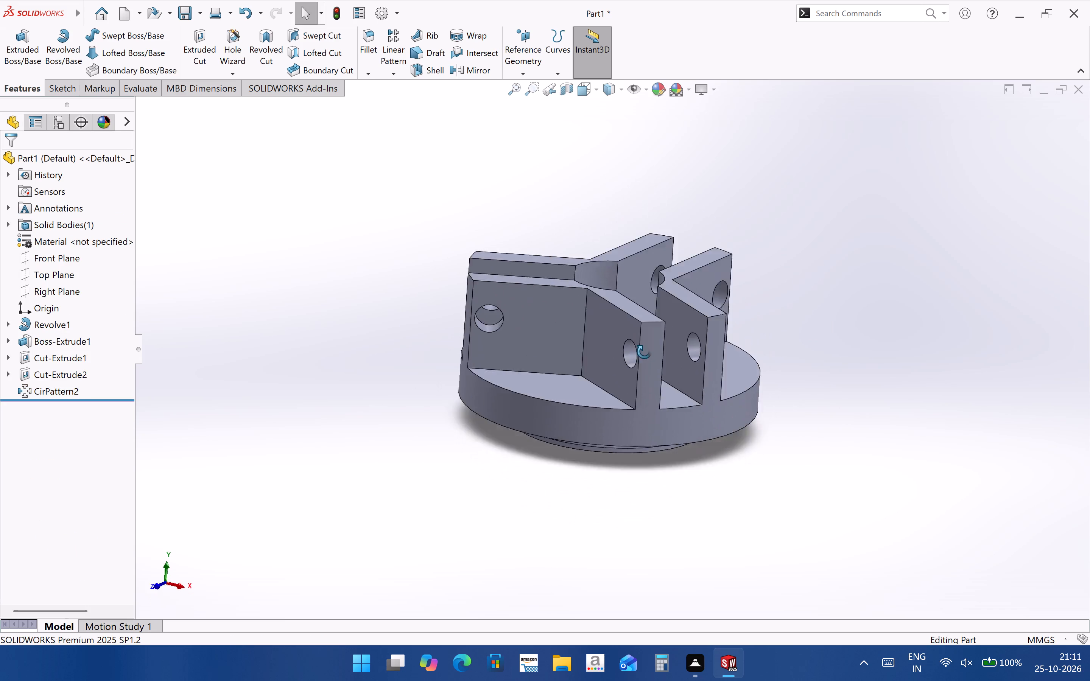
{"action": "middle_click_drag", "start_coordinate": [644, 352], "coordinate": [674, 461]}
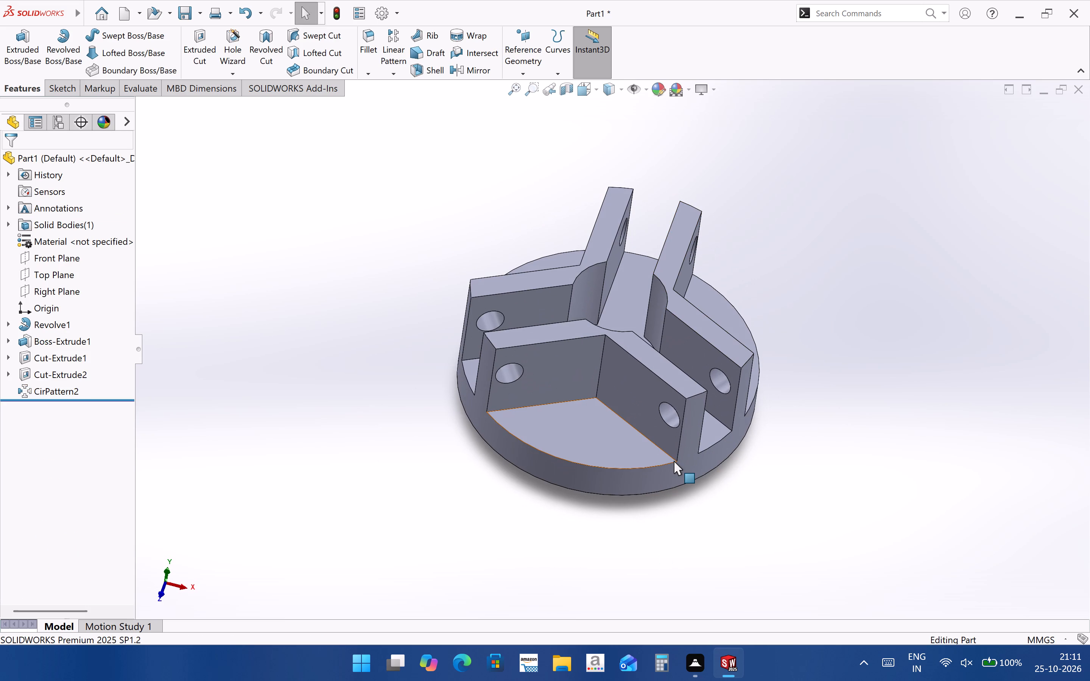
{"action": "scroll", "coordinate": [671, 493], "scroll_direction": "up", "scroll_amount": 1}
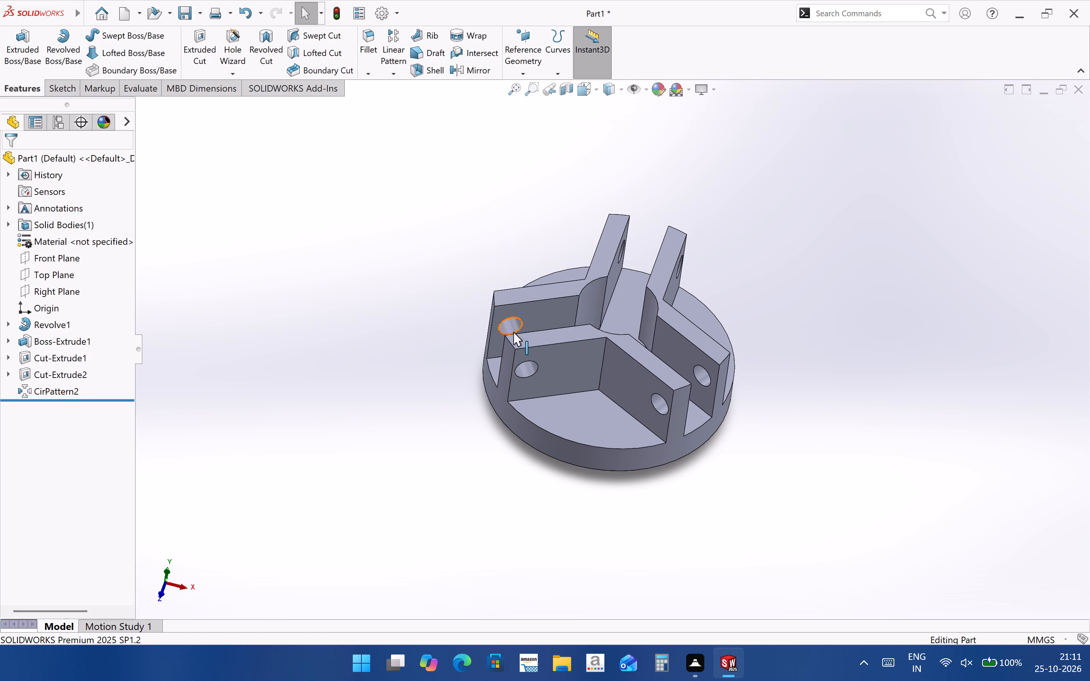
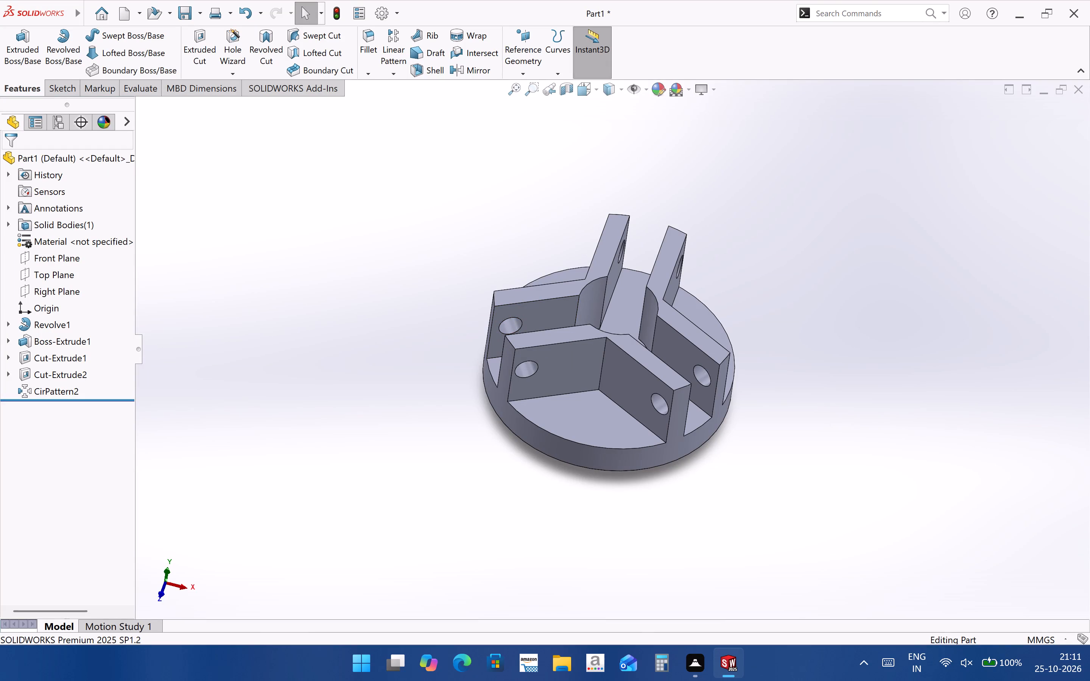
Chamfer the outer top edges of all six rib arms with a 4 mm distance at 45 degrees, using partial preview.
{"action": "left_click", "coordinate": [375, 78]}
{"action": "left_click", "coordinate": [380, 99]}
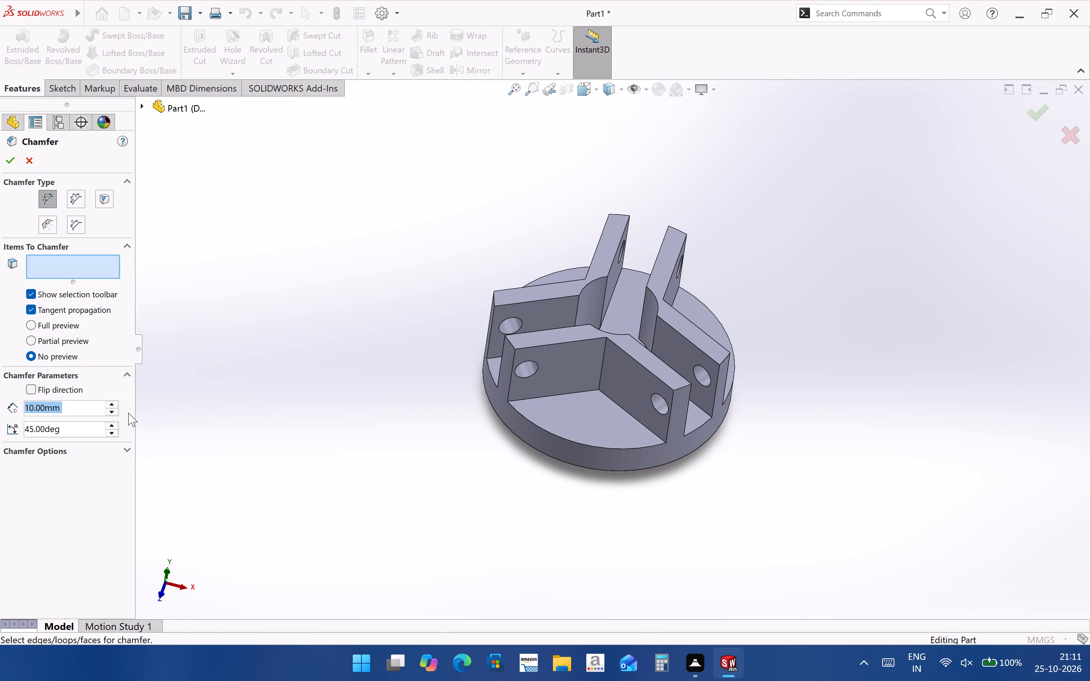
{"action": "key", "text": "4"}
{"action": "key", "text": "Return"}
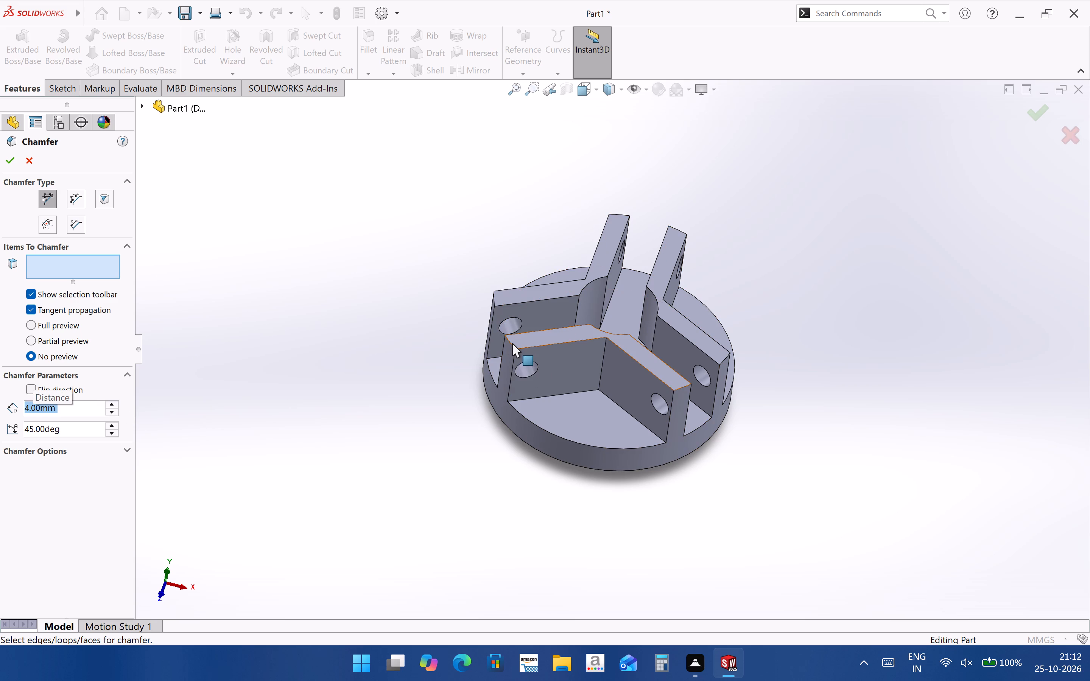
{"action": "left_click", "coordinate": [87, 340]}
{"action": "scroll", "coordinate": [428, 336], "scroll_direction": "down", "scroll_amount": 2}
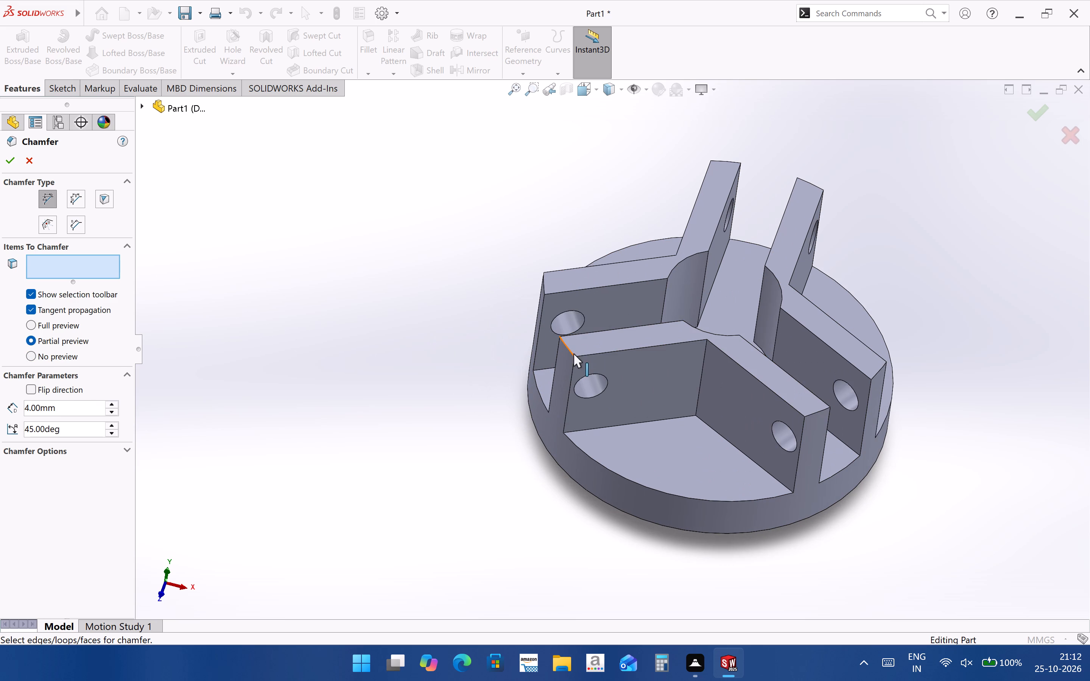
{"action": "left_click", "coordinate": [573, 353]}
{"action": "scroll", "coordinate": [629, 378], "scroll_direction": "down", "scroll_amount": 2}
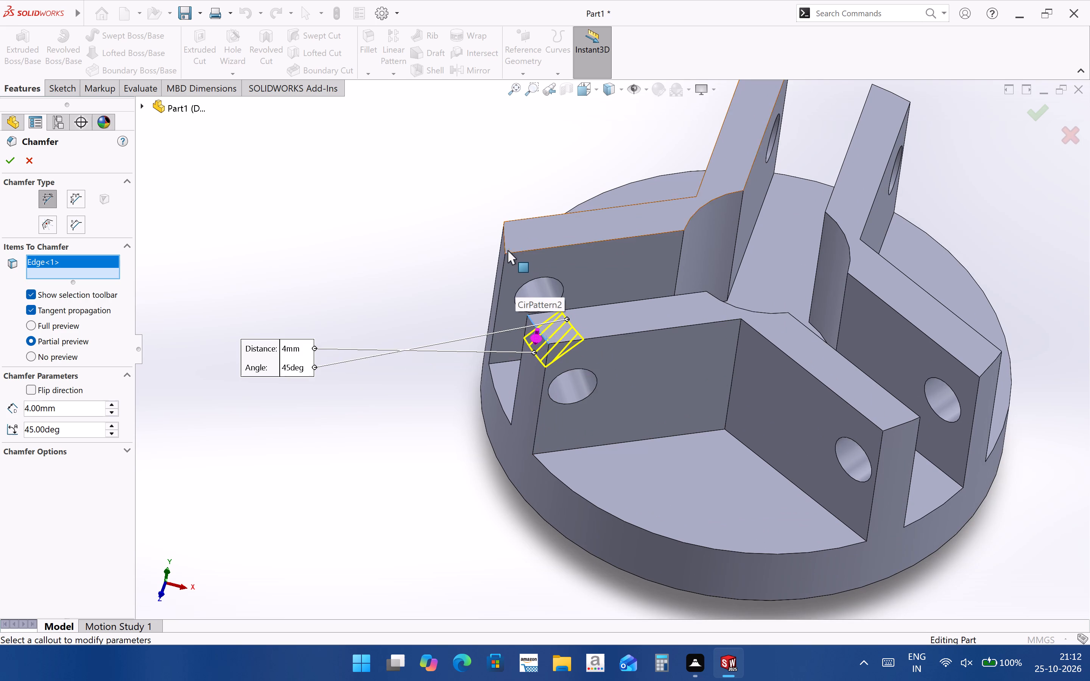
{"action": "left_click", "coordinate": [906, 423], "text": "ctrl"}
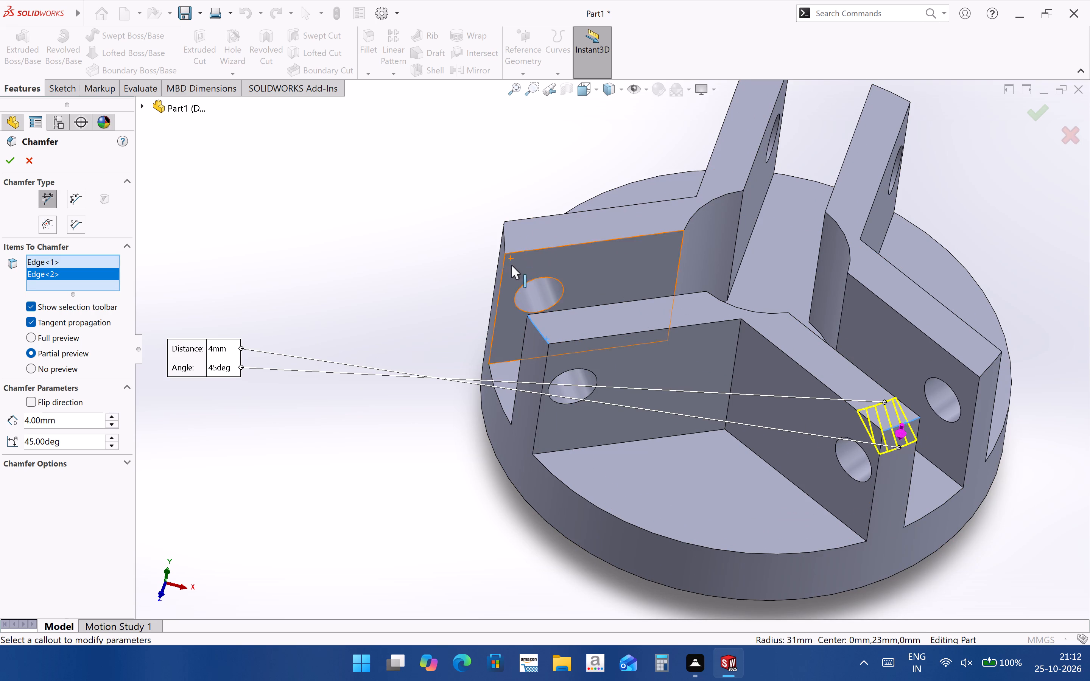
{"action": "left_click", "coordinate": [505, 247]}
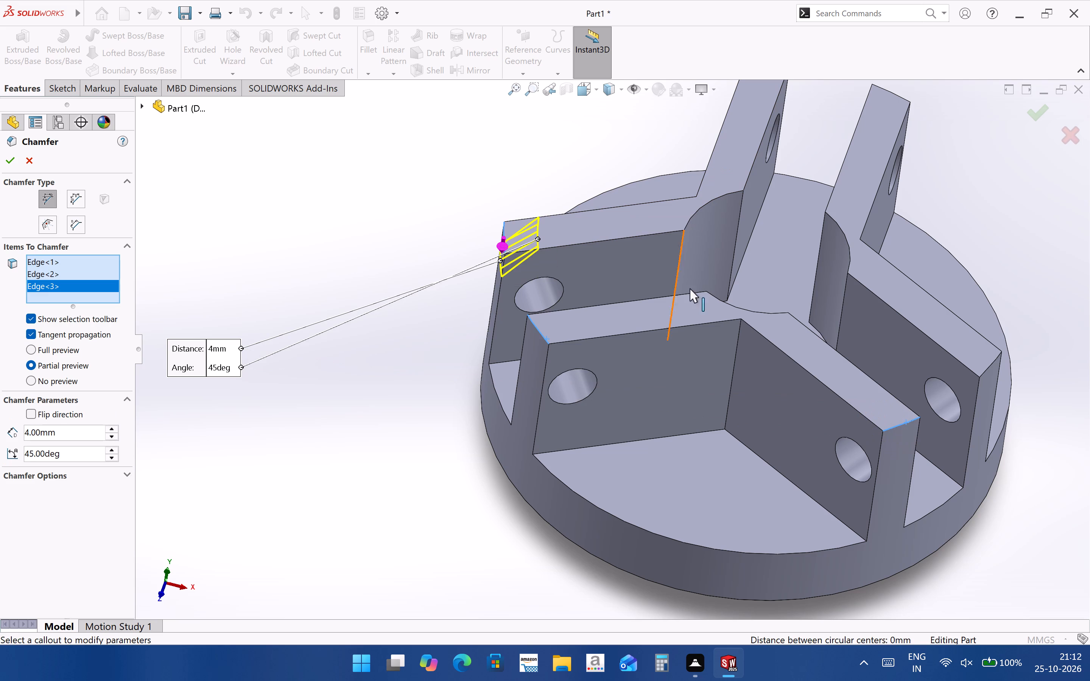
{"action": "scroll", "coordinate": [696, 302], "scroll_direction": "up", "scroll_amount": 2}
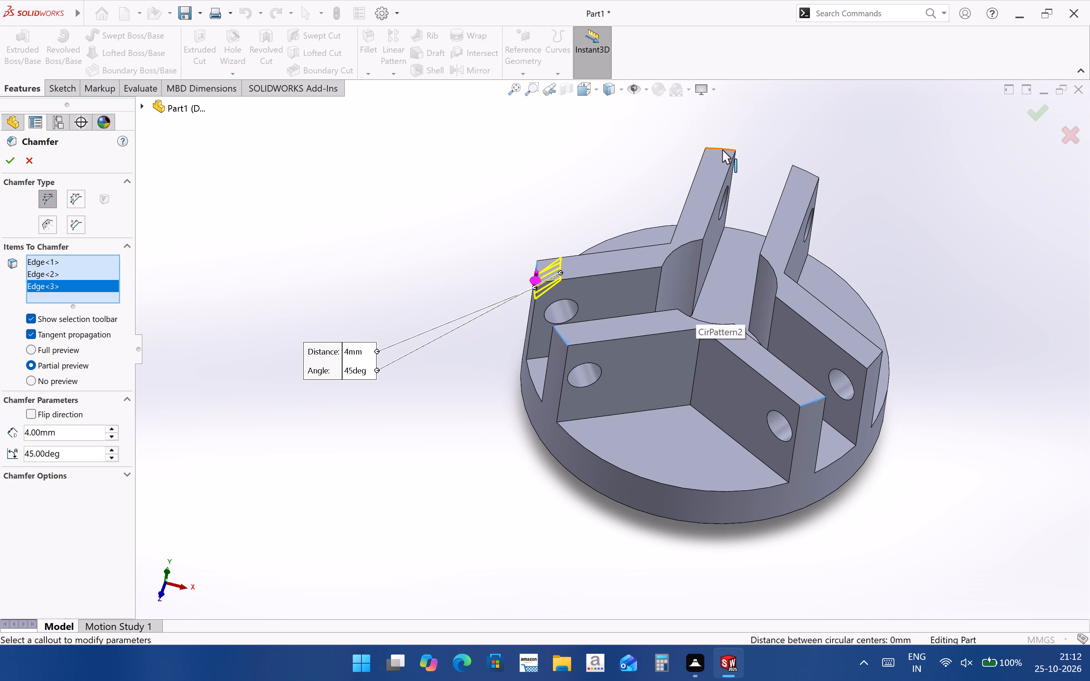
{"action": "left_click", "coordinate": [722, 149]}
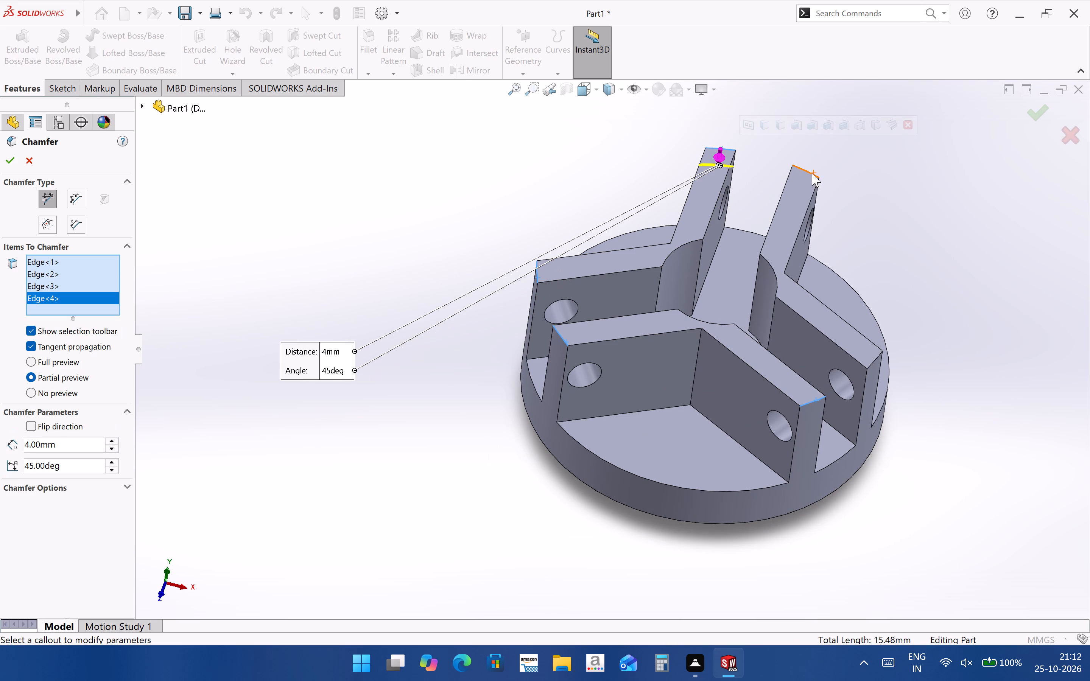
{"action": "left_click", "coordinate": [812, 173]}
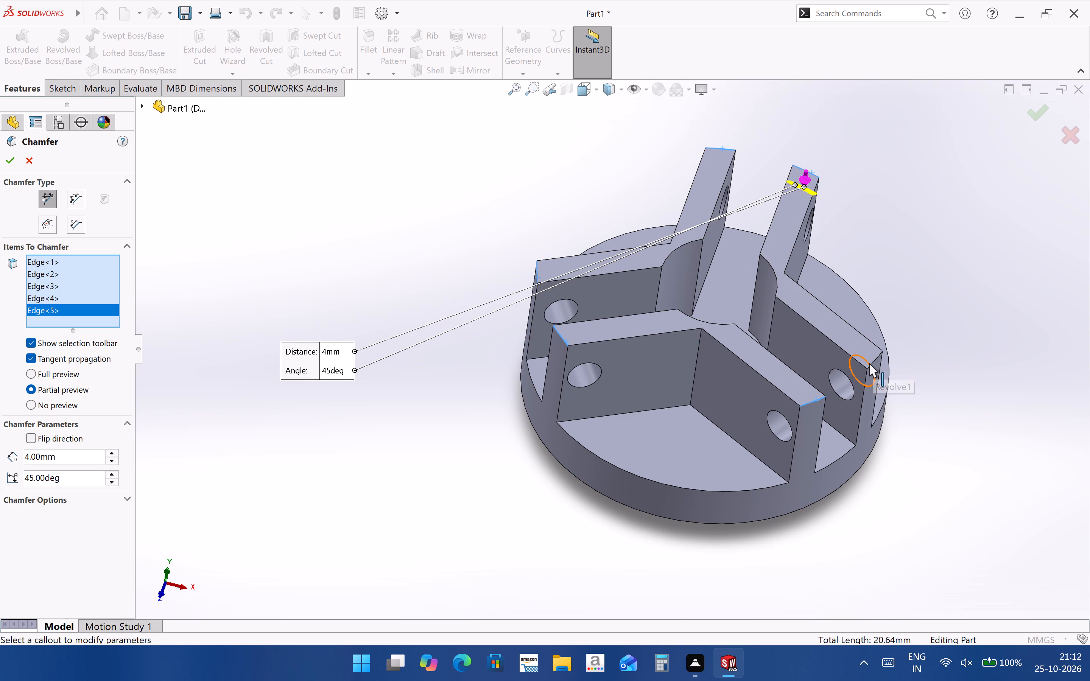
{"action": "scroll", "coordinate": [872, 361], "scroll_direction": "down", "scroll_amount": 3}
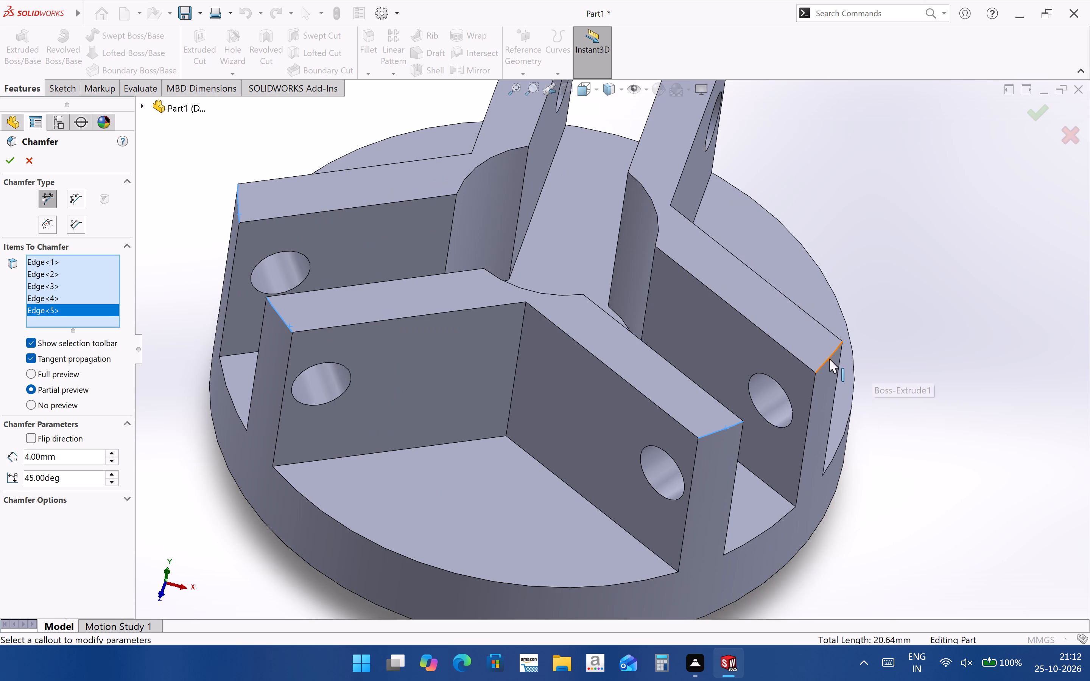
{"action": "left_click", "coordinate": [830, 358]}
{"action": "left_click", "coordinate": [14, 165]}
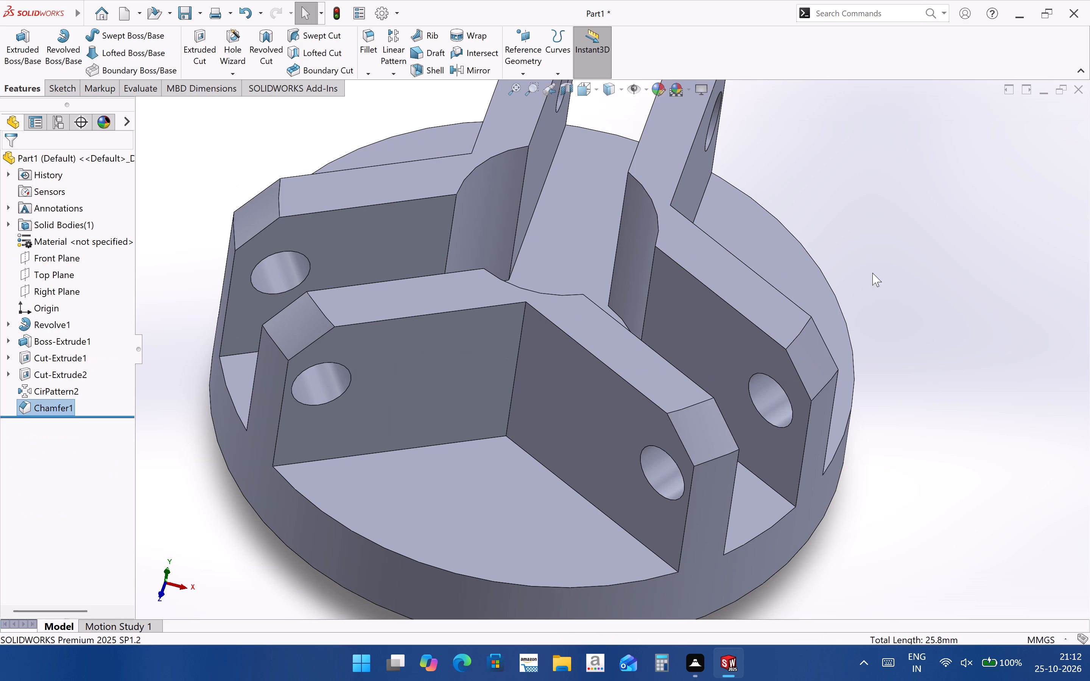
{"action": "left_click", "coordinate": [872, 275]}
Examine the chamfered rib arms and the disc's underside from several sides.
{"action": "scroll", "coordinate": [817, 385], "scroll_direction": "up", "scroll_amount": 2}
{"action": "middle_click_drag", "start_coordinate": [738, 341], "coordinate": [642, 339]}
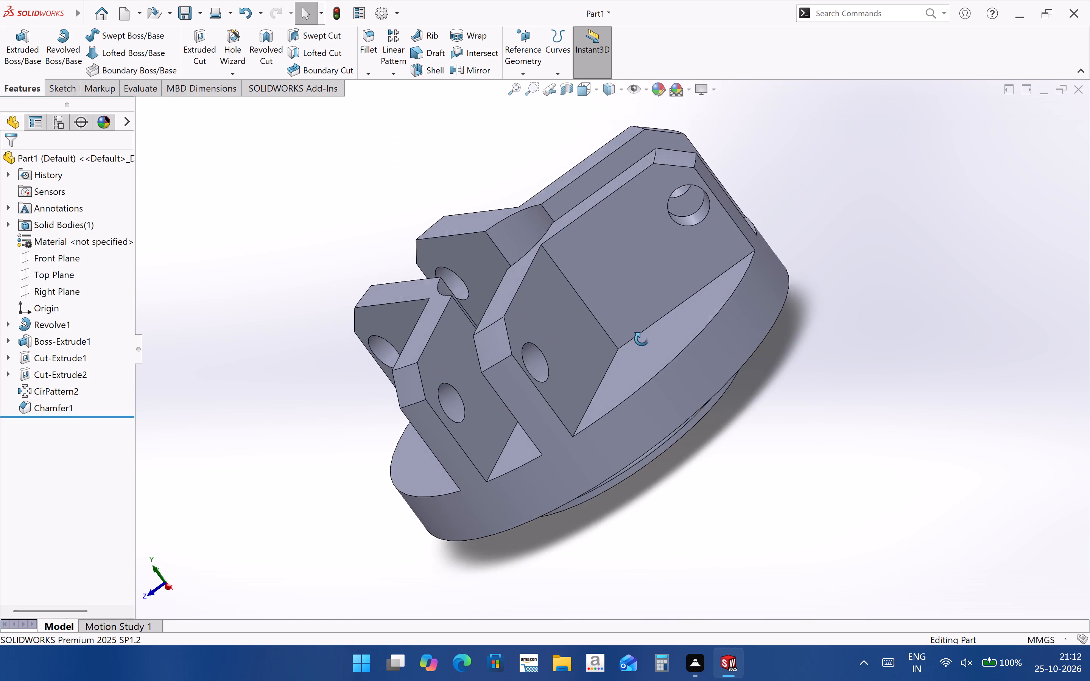
{"action": "middle_click_drag", "start_coordinate": [642, 339], "coordinate": [641, 347]}
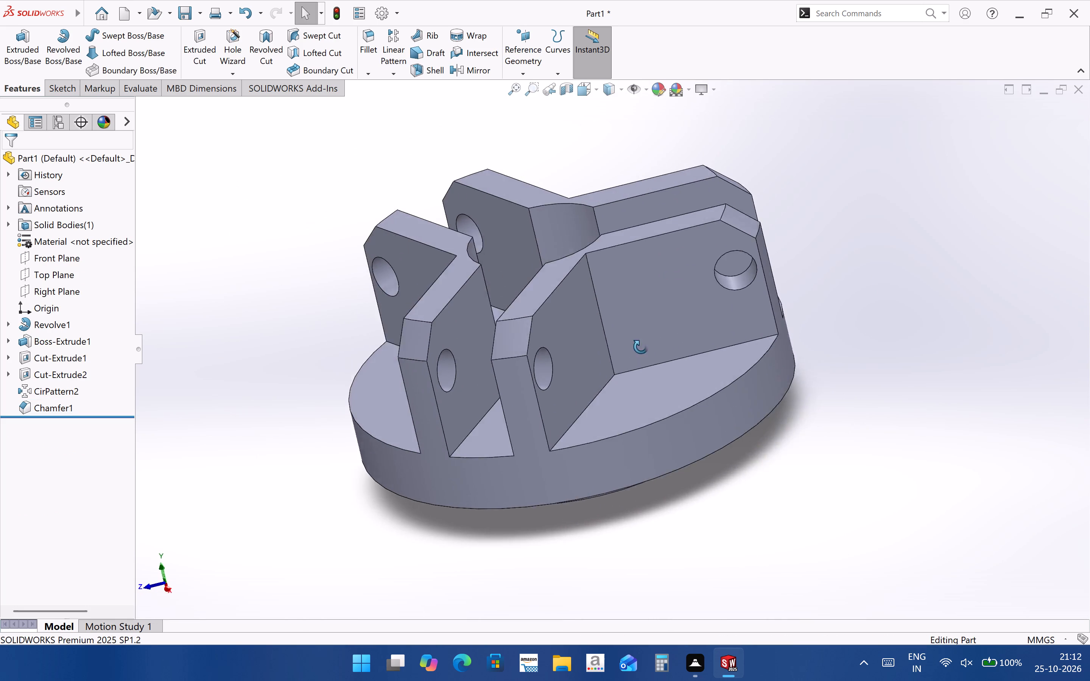
{"action": "middle_click_drag", "start_coordinate": [641, 347], "coordinate": [732, 549]}
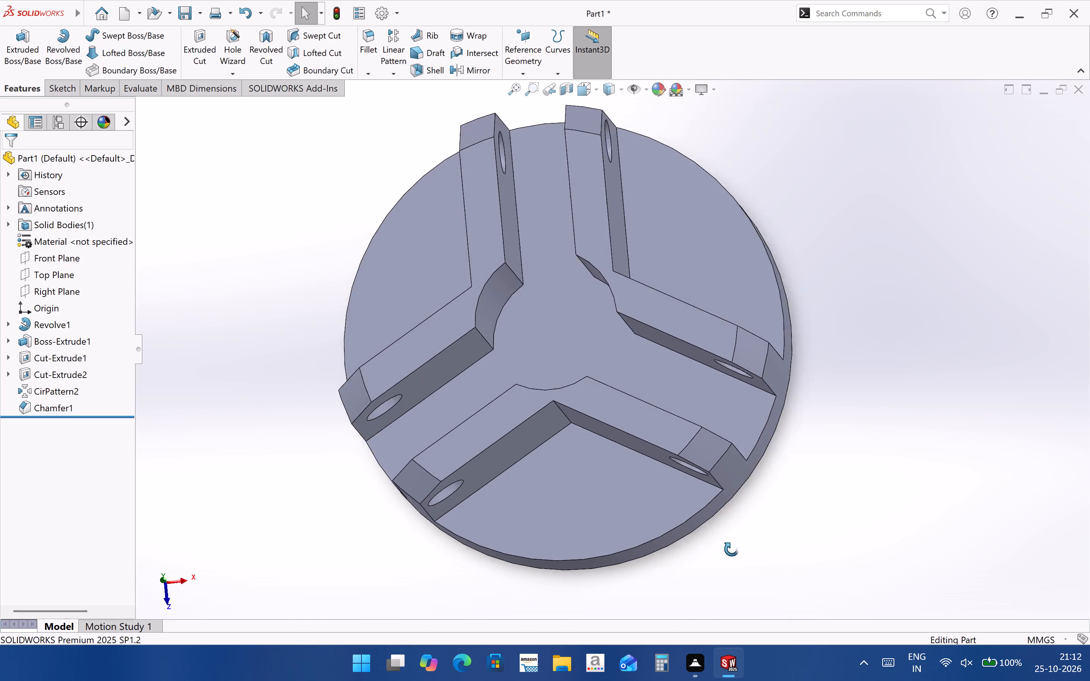
{"action": "middle_click_drag", "start_coordinate": [732, 549], "coordinate": [798, 262]}
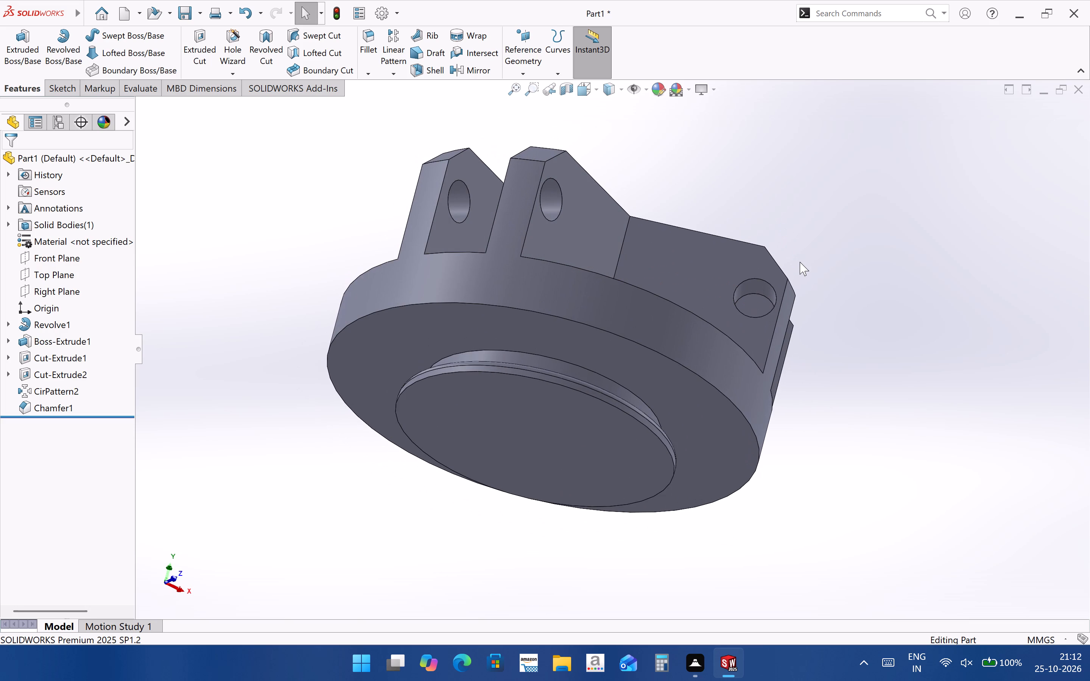
{"action": "scroll", "coordinate": [684, 266], "scroll_direction": "up", "scroll_amount": 4}
{"action": "middle_click_drag", "start_coordinate": [683, 274], "coordinate": [637, 513]}
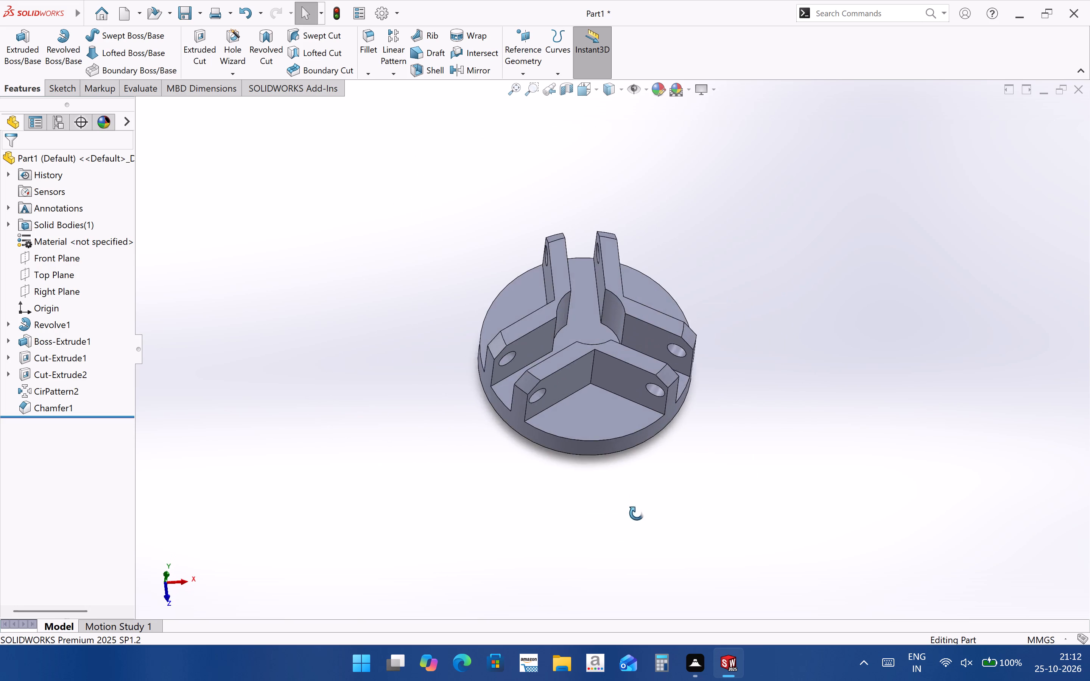
{"action": "middle_click_drag", "start_coordinate": [637, 513], "coordinate": [640, 545]}
Sketch a circle of about 7 mm radius, centred on the origin, on the disc's top face between the ribs.
{"action": "left_click", "coordinate": [598, 328]}
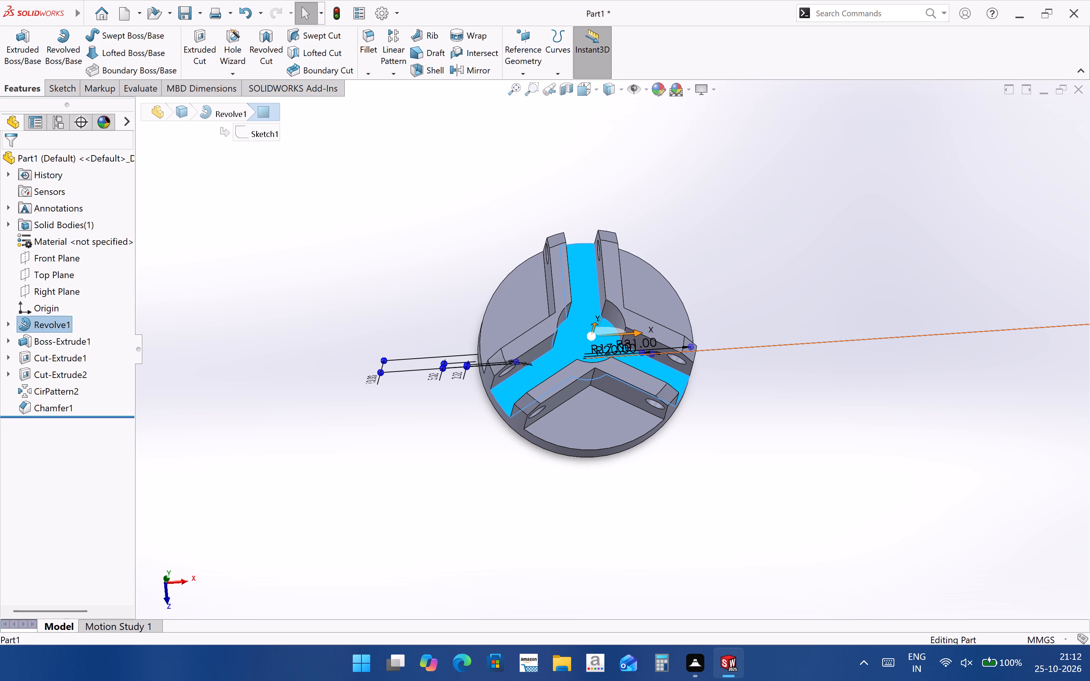
{"action": "key", "text": "ctrl+8"}
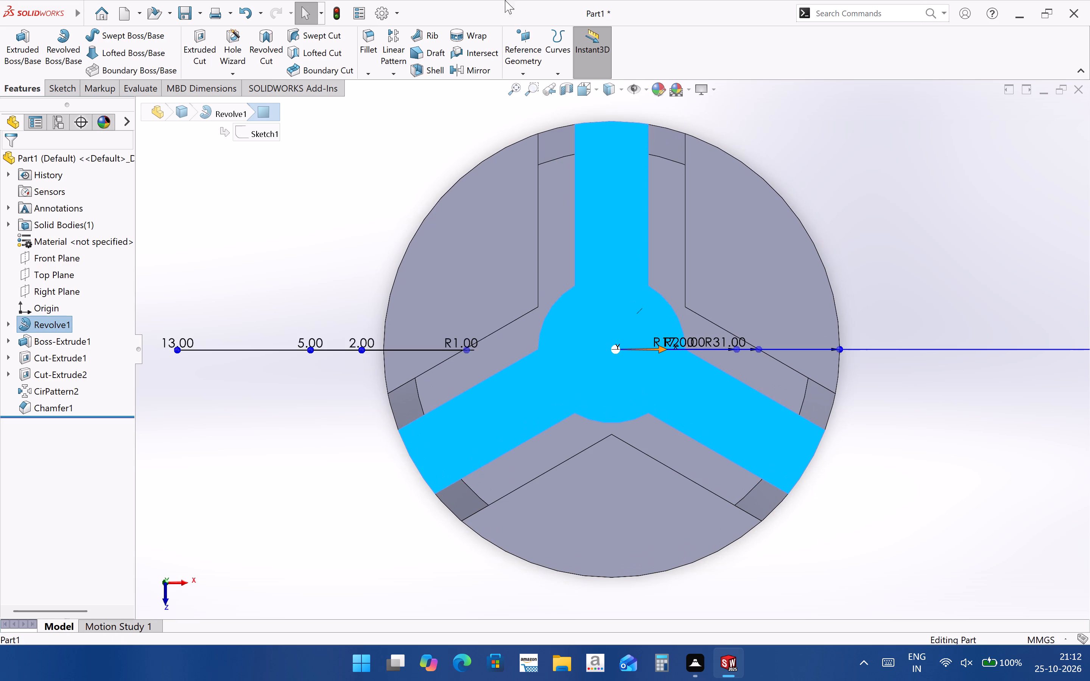
{"action": "left_click", "coordinate": [1081, 274]}
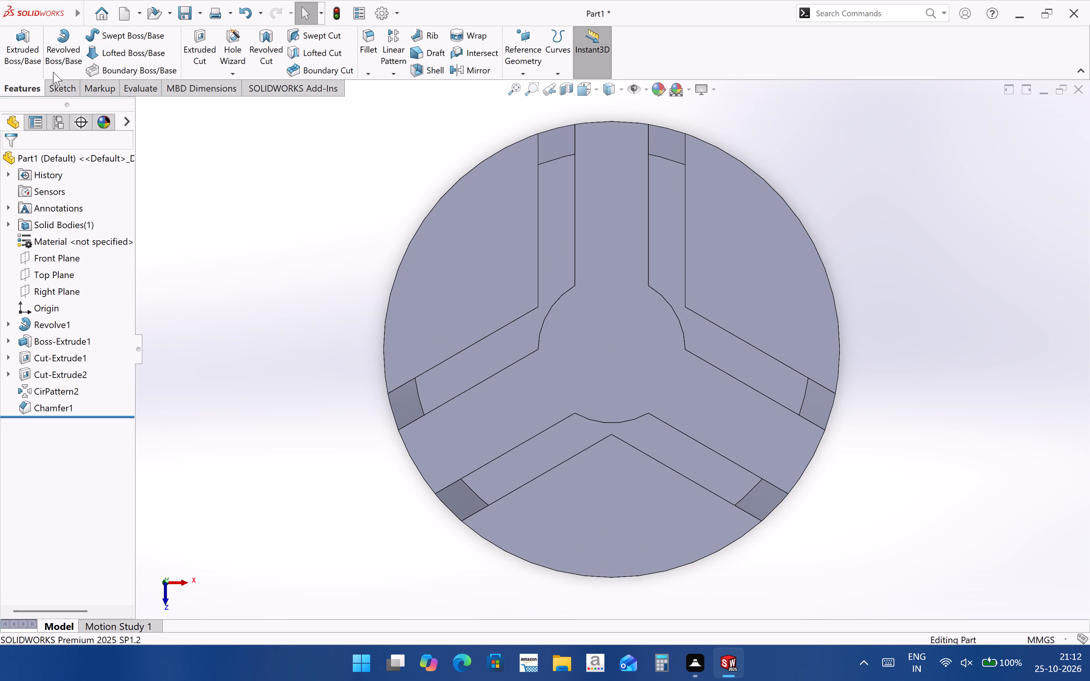
{"action": "left_click", "coordinate": [608, 315]}
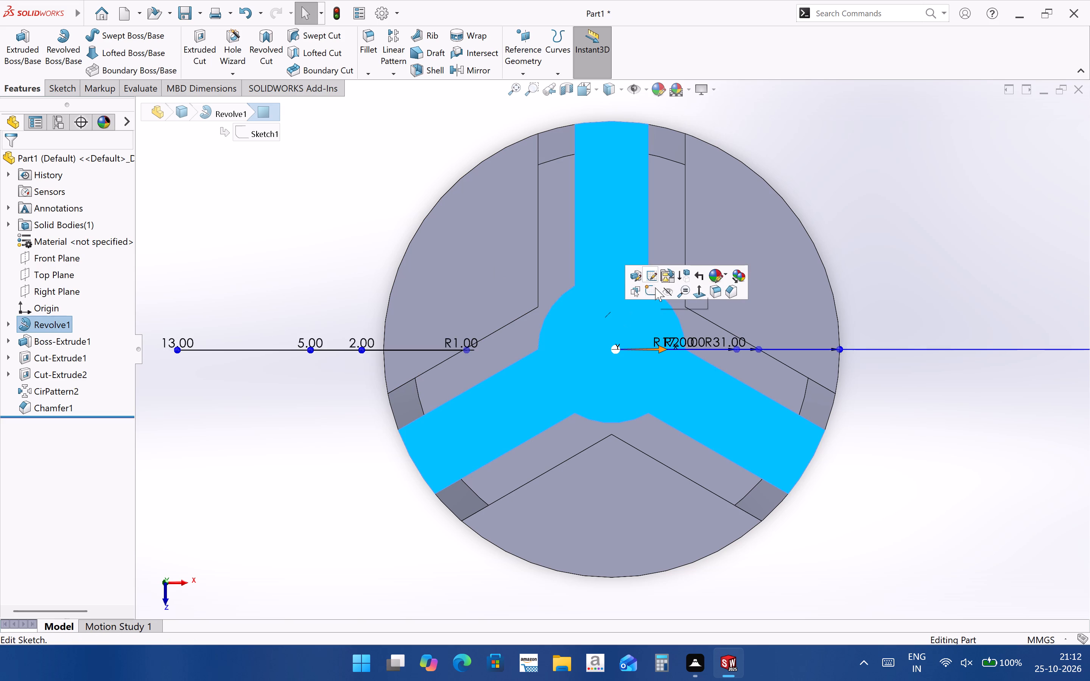
{"action": "left_click", "coordinate": [655, 285]}
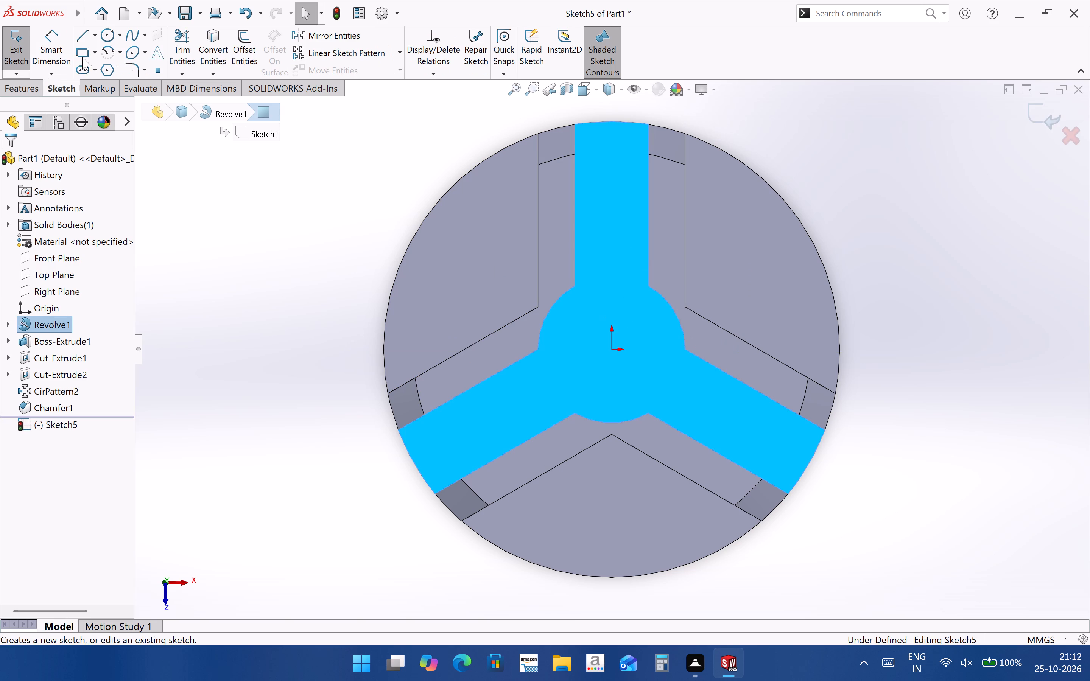
{"action": "left_click", "coordinate": [101, 35]}
{"action": "left_click", "coordinate": [611, 349]}
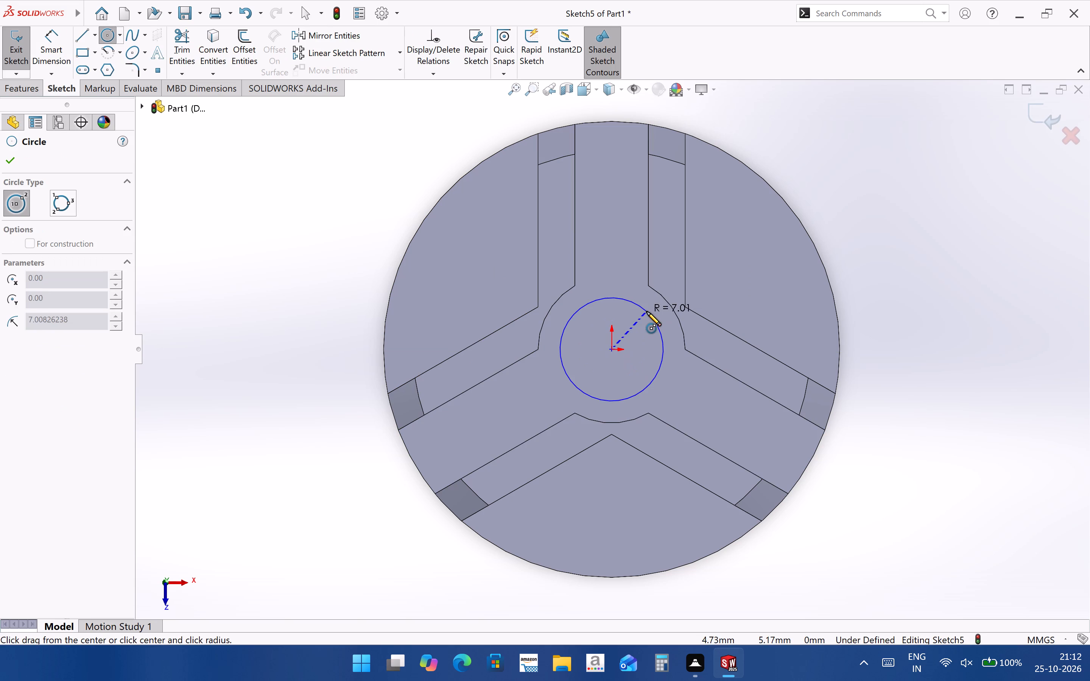
{"action": "left_click", "coordinate": [646, 311]}
Dimension the central circle's diameter as 20 mm and exit the sketch.
{"action": "left_click", "coordinate": [58, 61]}
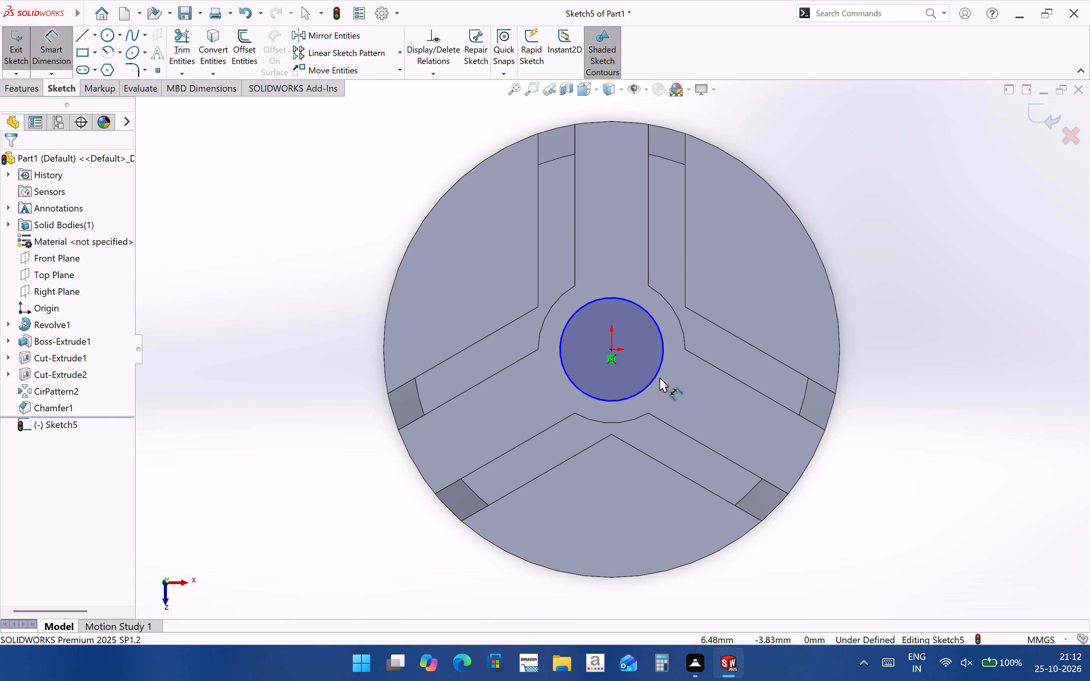
{"action": "left_click", "coordinate": [659, 375]}
{"action": "left_click", "coordinate": [711, 391]}
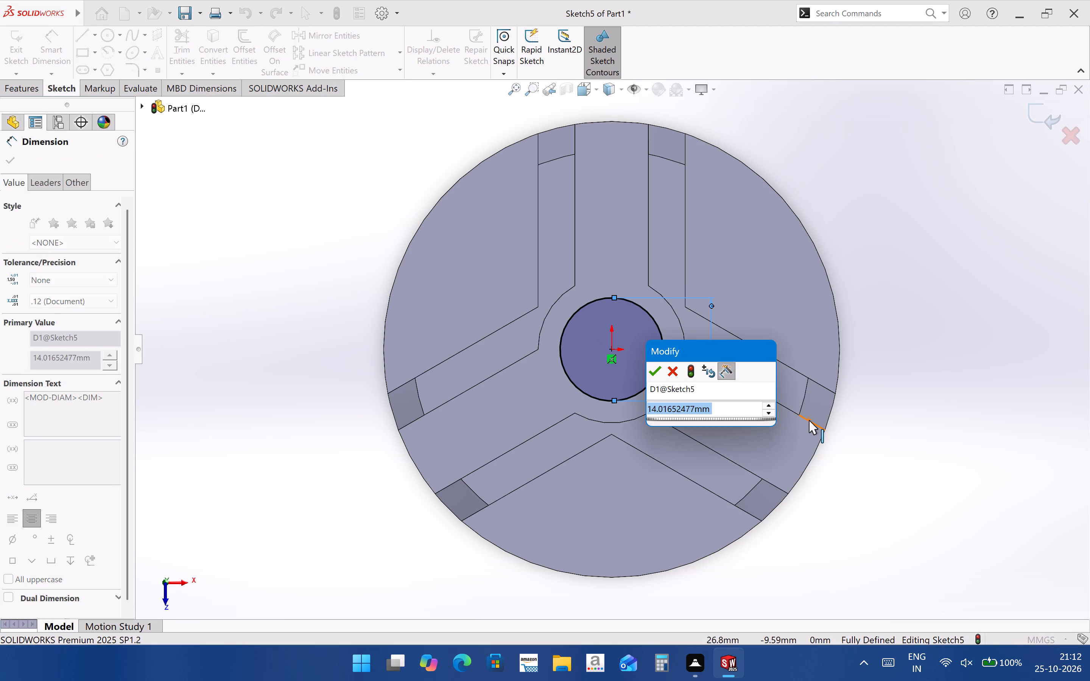
{"action": "type", "text": "20"}
{"action": "key", "text": "Return"}
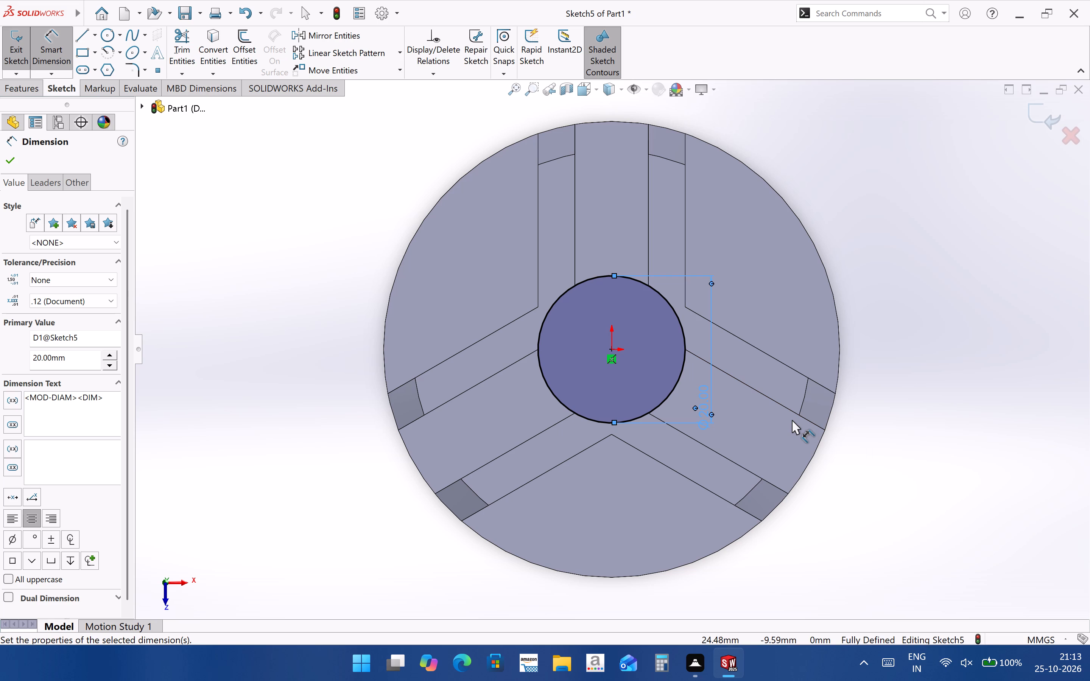
{"action": "double_click", "coordinate": [704, 397]}
{"action": "left_click", "coordinate": [702, 413]}
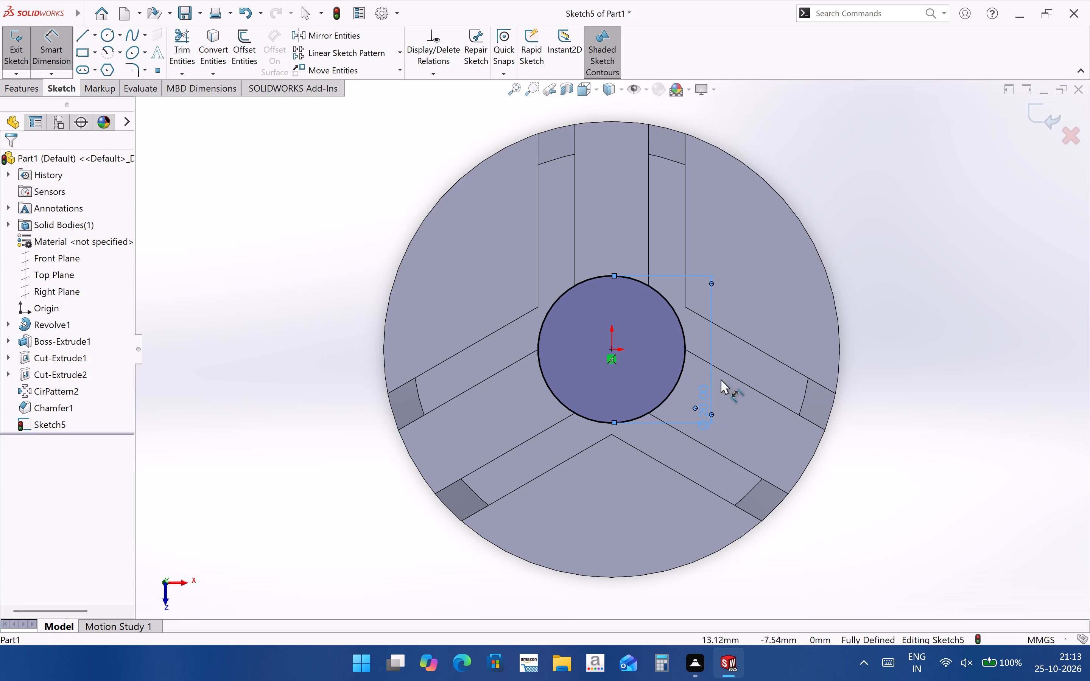
{"action": "left_click", "coordinate": [1043, 107]}
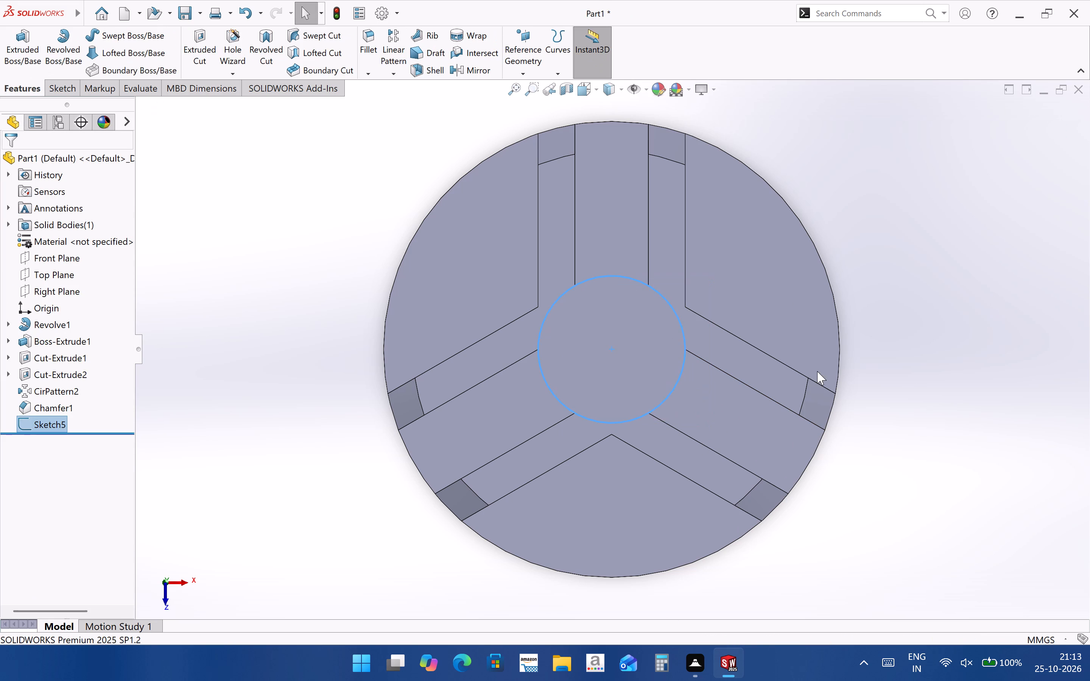
Cut the 20 mm circle into the disc's top face with a 3.5 mm blind Extruded Cut.
{"action": "middle_click_drag", "start_coordinate": [737, 454], "coordinate": [738, 382]}
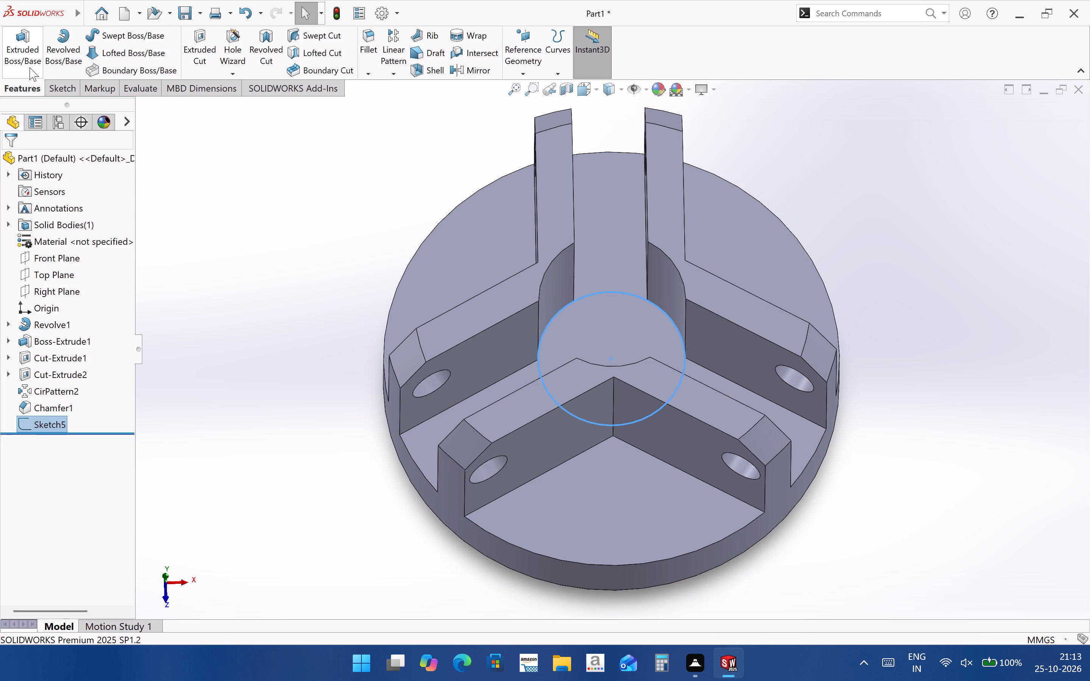
{"action": "left_click", "coordinate": [199, 46]}
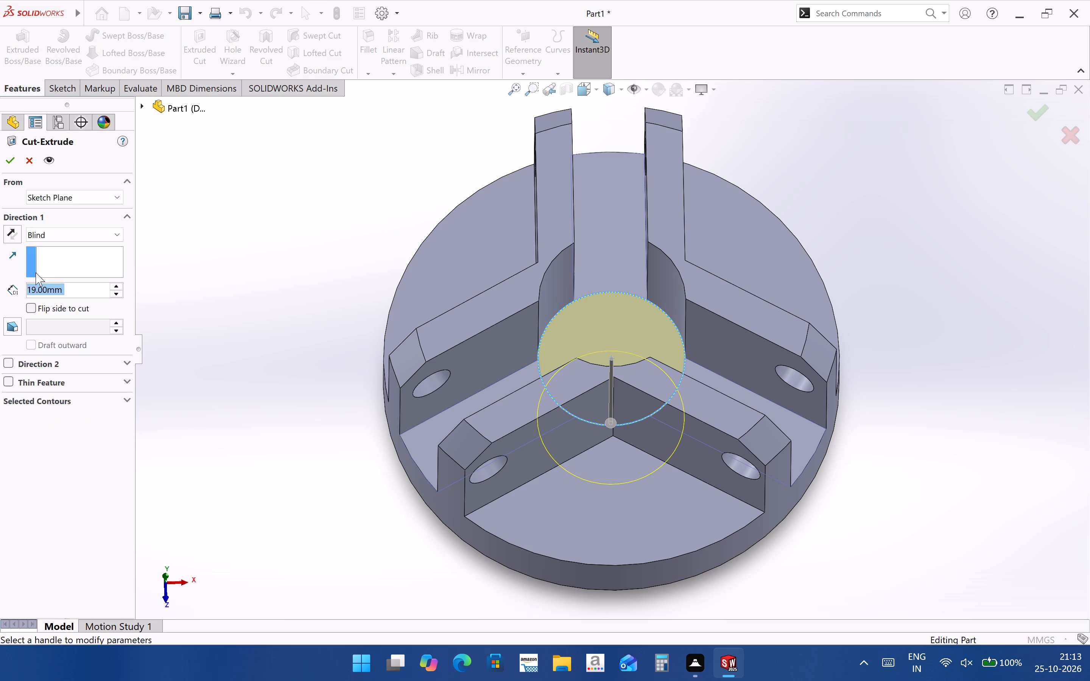
{"action": "key", "text": "BackSpace"}
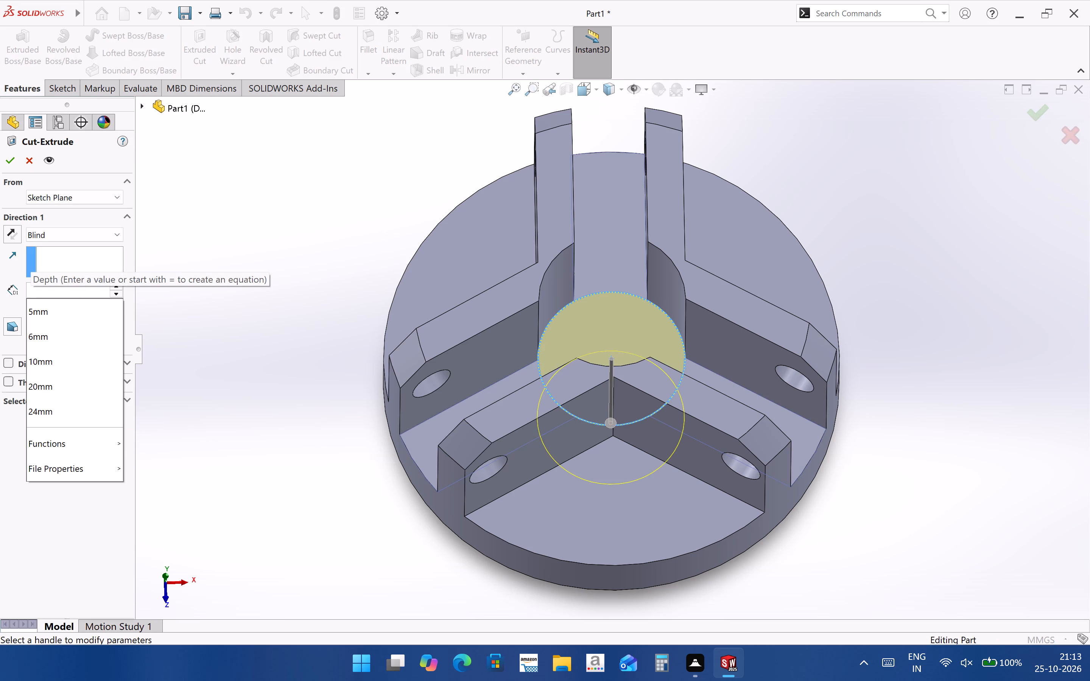
{"action": "type", "text": "3.5"}
{"action": "key", "text": "Return"}
{"action": "left_click", "coordinate": [6, 163]}
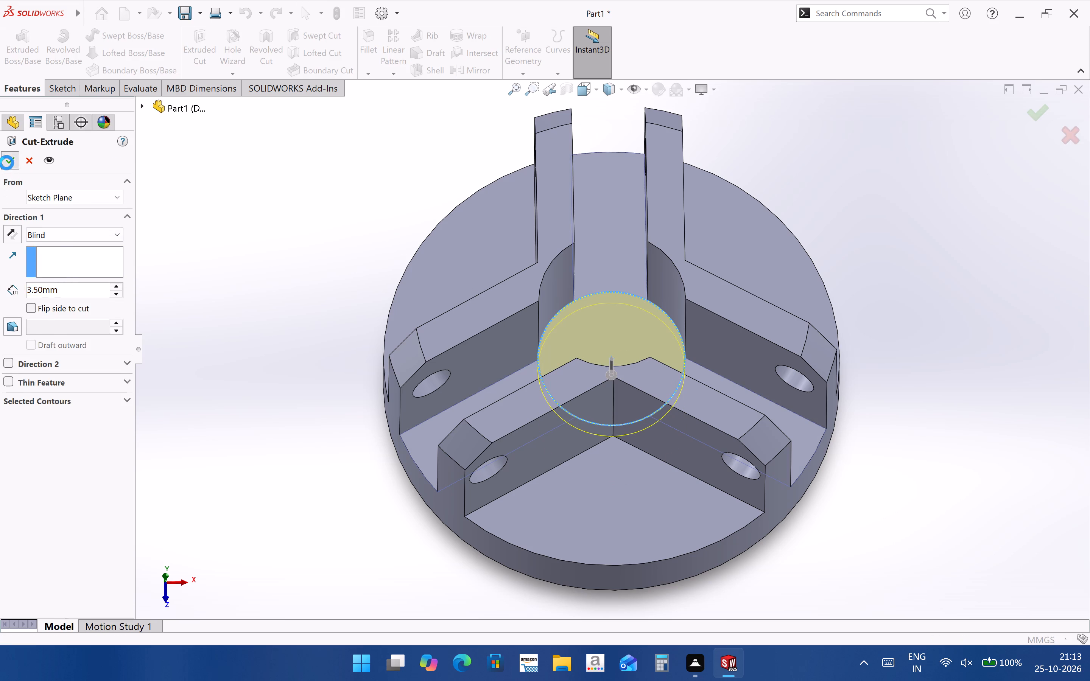
{"action": "left_click", "coordinate": [932, 447]}
Examine the central recess between the ribs and the disc's underside.
{"action": "middle_click_drag", "start_coordinate": [700, 459], "coordinate": [710, 534]}
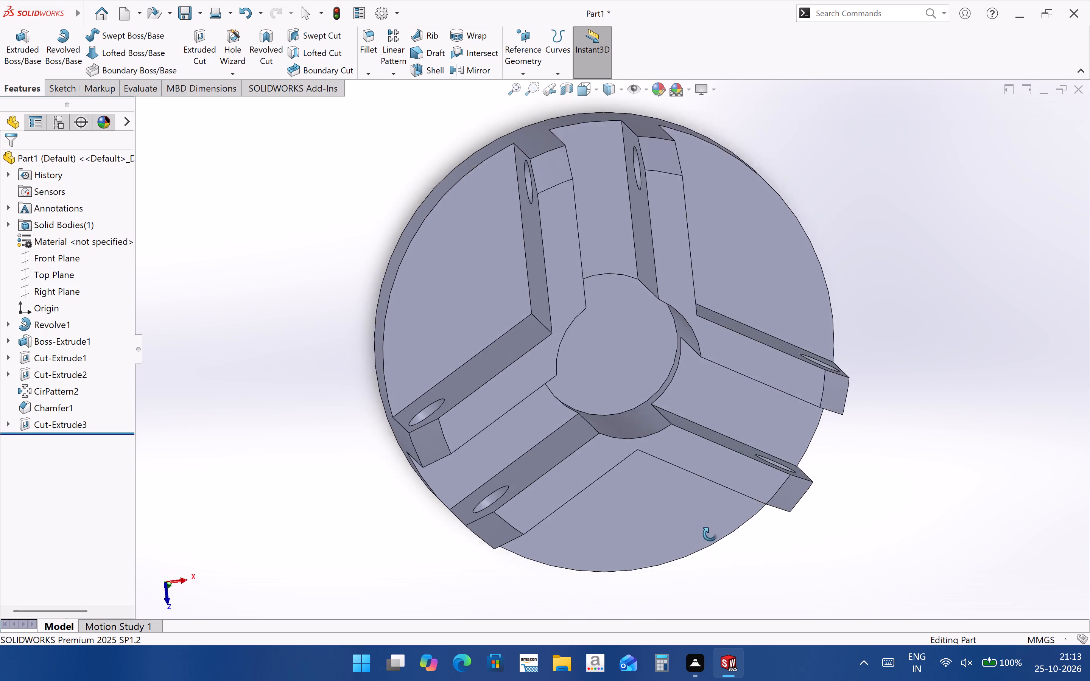
{"action": "middle_click_drag", "start_coordinate": [710, 534], "coordinate": [745, 540]}
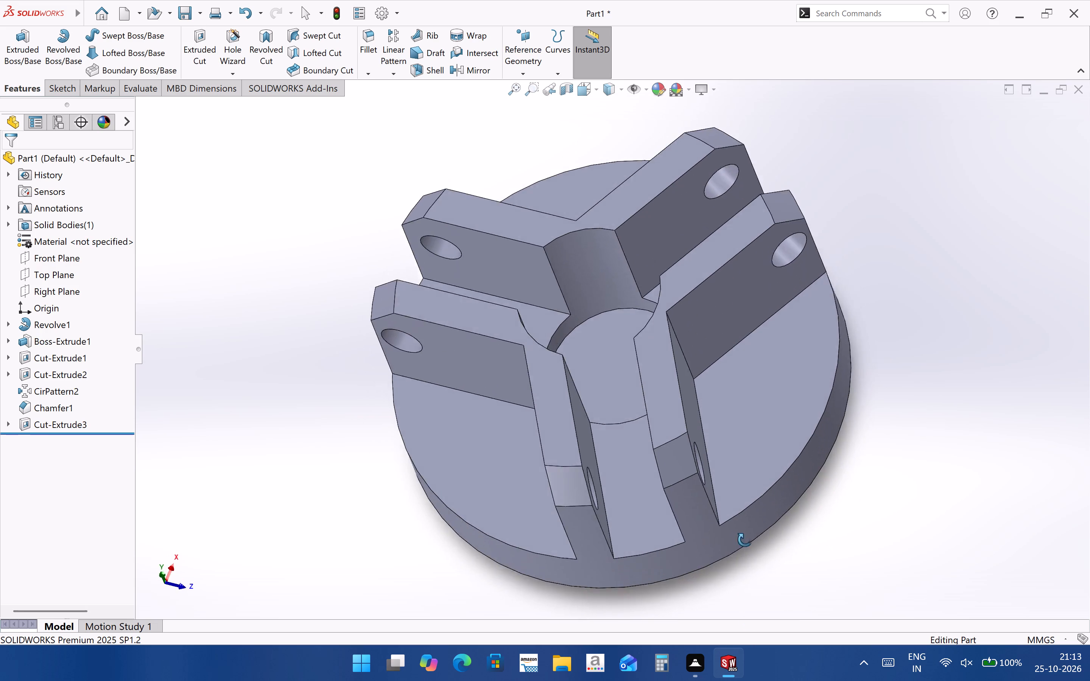
{"action": "middle_click_drag", "start_coordinate": [745, 540], "coordinate": [773, 627]}
{"action": "middle_click_drag", "start_coordinate": [738, 522], "coordinate": [708, 518]}
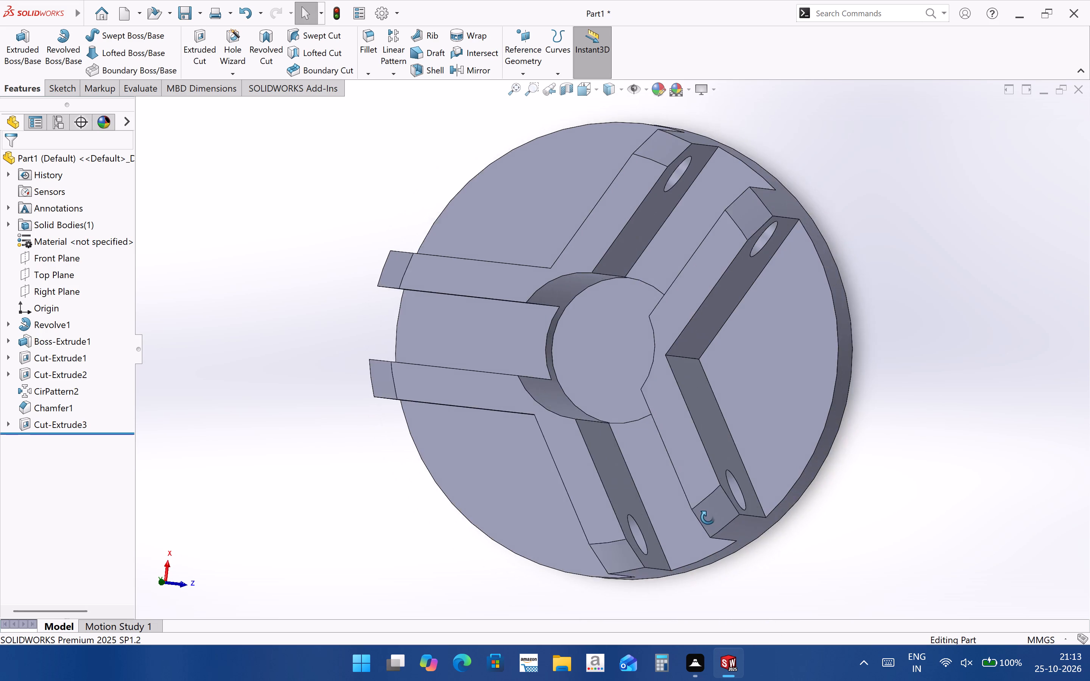
{"action": "middle_click_drag", "start_coordinate": [708, 518], "coordinate": [606, 145]}
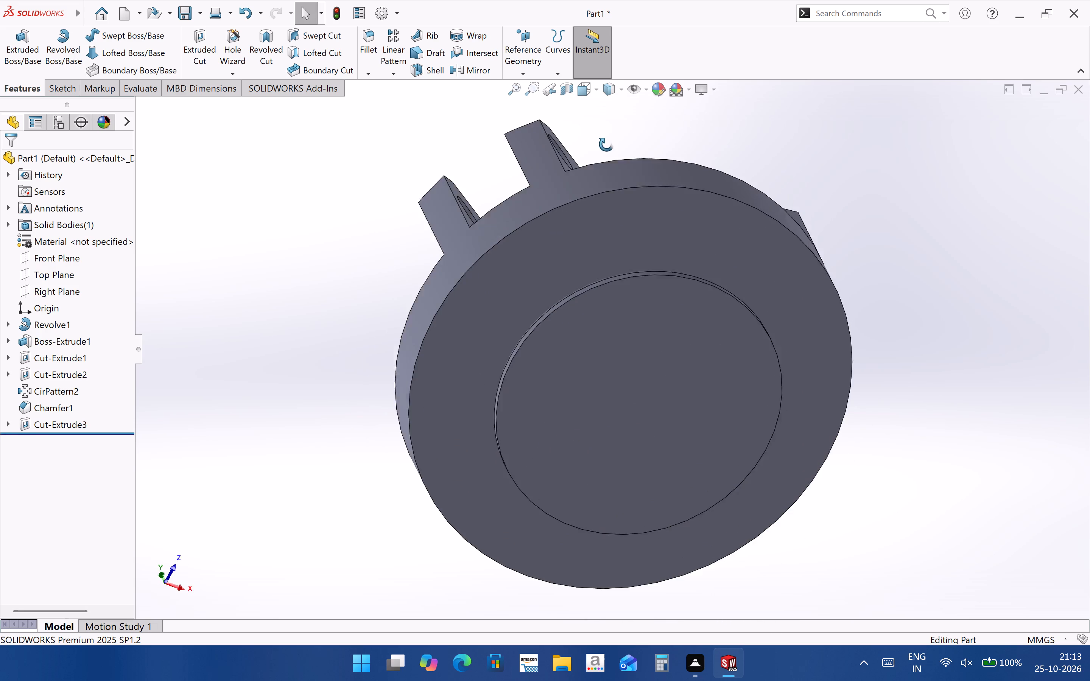
Start an Extruded Cut on the underside's central raised face, sketching an origin-centred circle of about 7 mm radius.
{"action": "middle_click_drag", "start_coordinate": [606, 145], "coordinate": [601, 161]}
{"action": "left_click", "coordinate": [637, 360]}
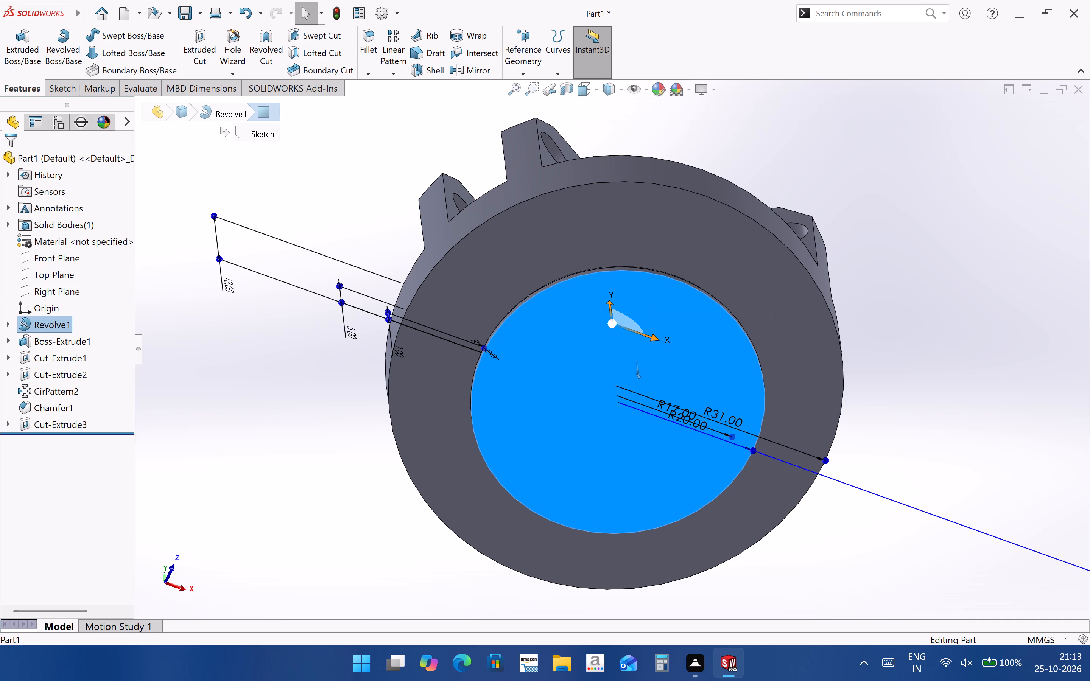
{"action": "key", "text": "ctrl+8"}
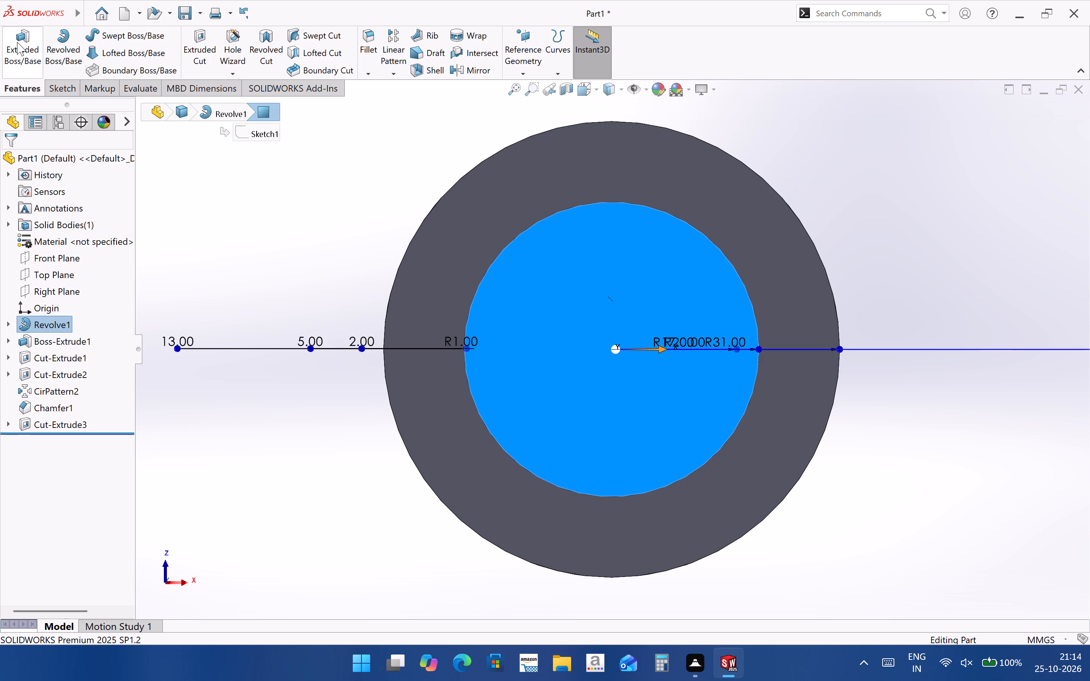
{"action": "left_click", "coordinate": [189, 40]}
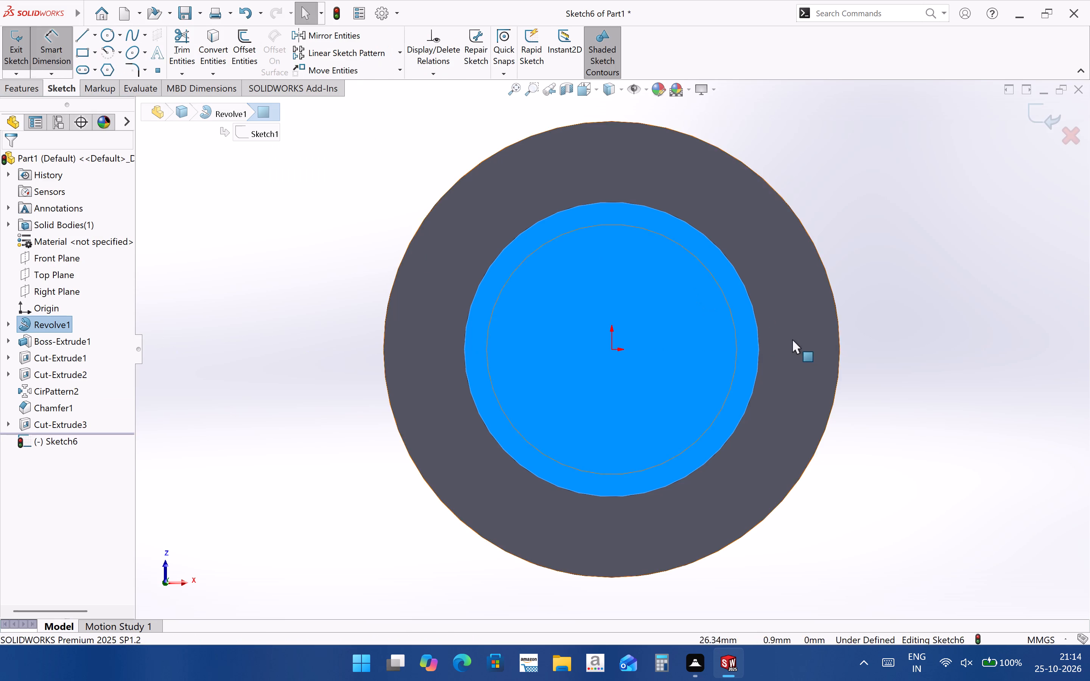
{"action": "left_click", "coordinate": [104, 33]}
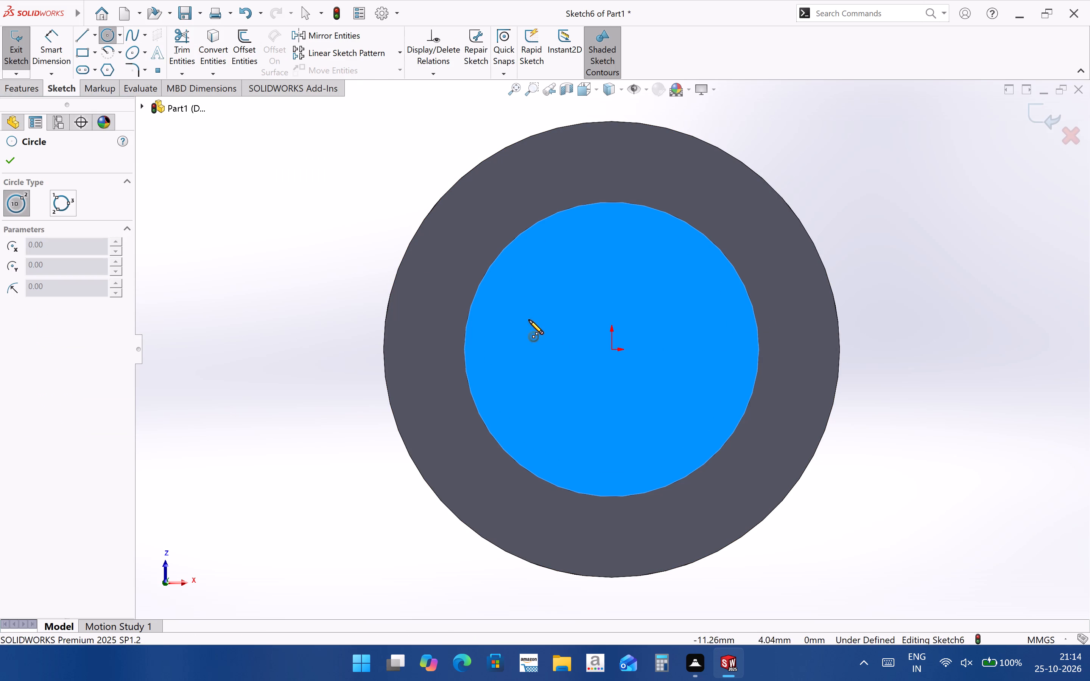
{"action": "left_click", "coordinate": [609, 350]}
{"action": "left_click", "coordinate": [632, 302]}
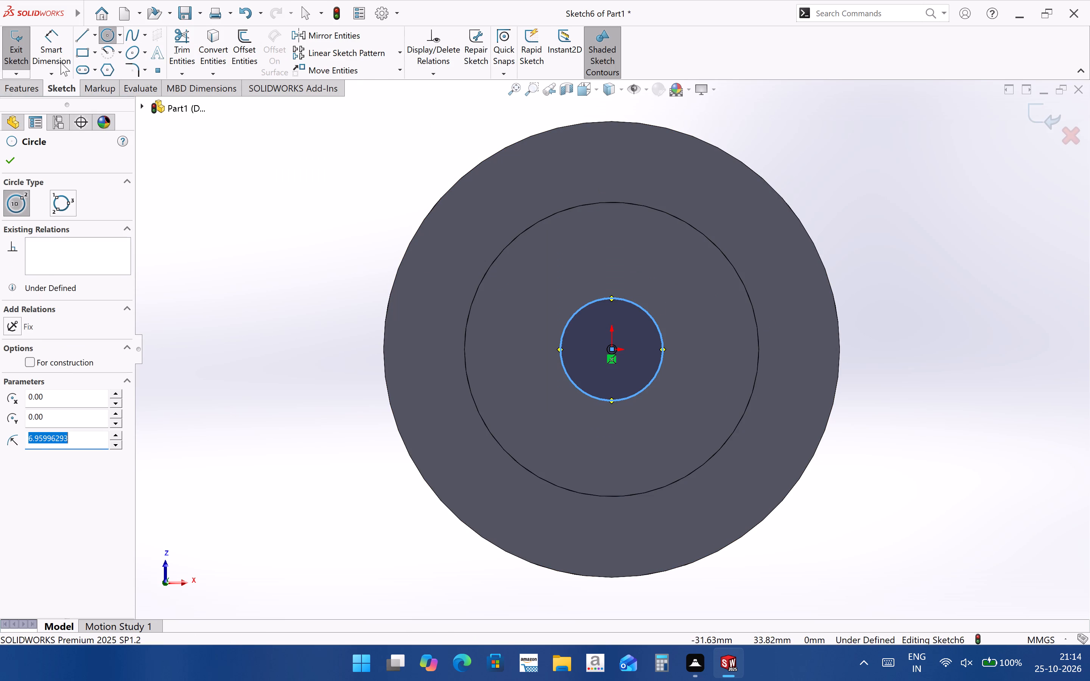
Dimension the underside circle's diameter as 20 mm and exit the sketch.
{"action": "left_click", "coordinate": [55, 49]}
{"action": "left_click", "coordinate": [610, 299]}
{"action": "left_click", "coordinate": [841, 244]}
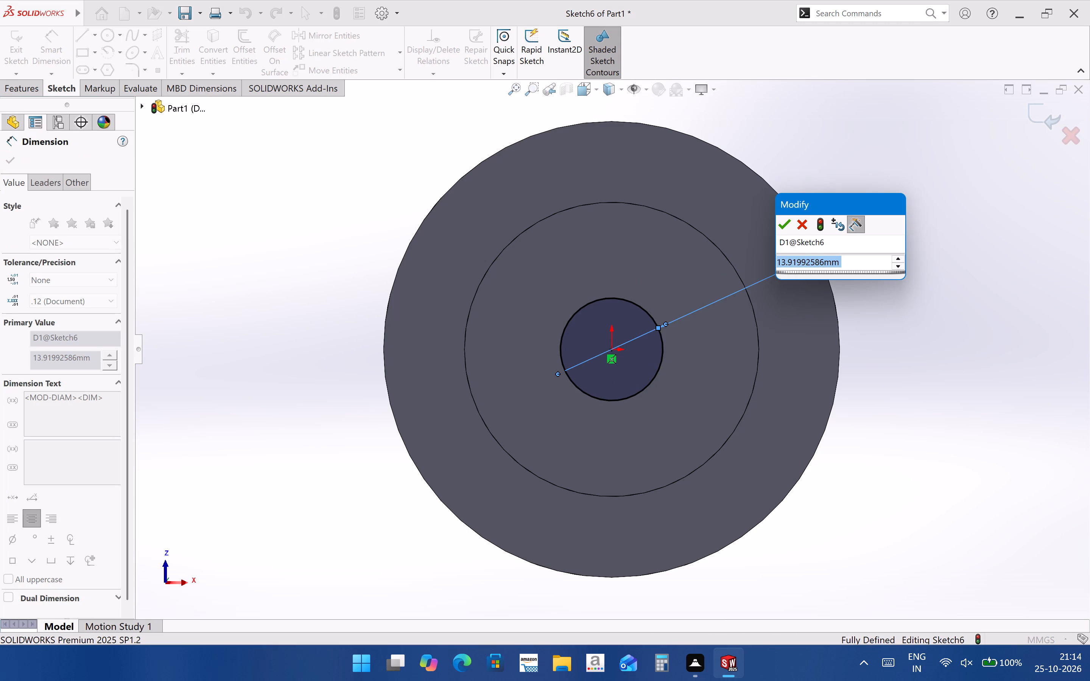
{"action": "key", "text": "2"}
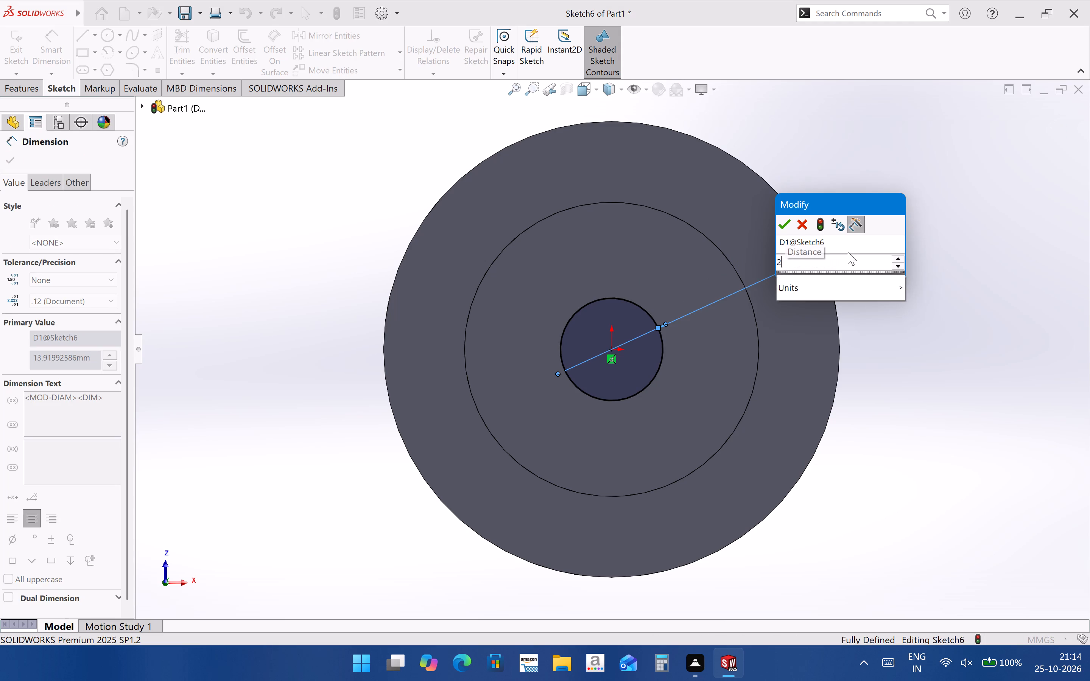
{"action": "key", "text": "0"}
{"action": "key", "text": "Return"}
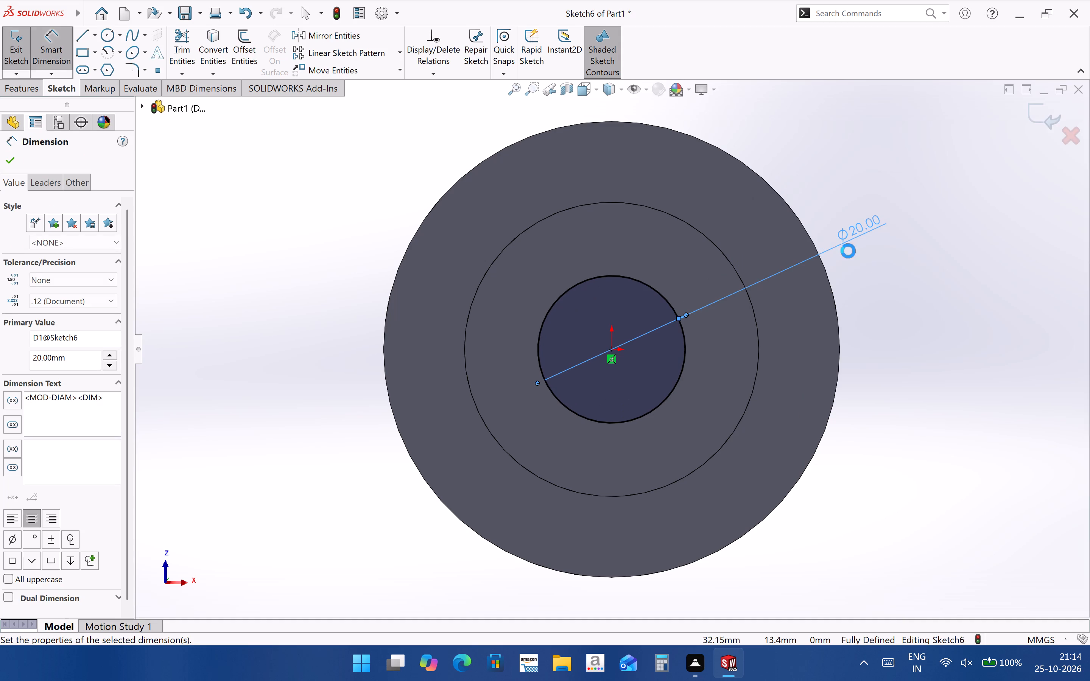
{"action": "left_click", "coordinate": [1043, 104]}
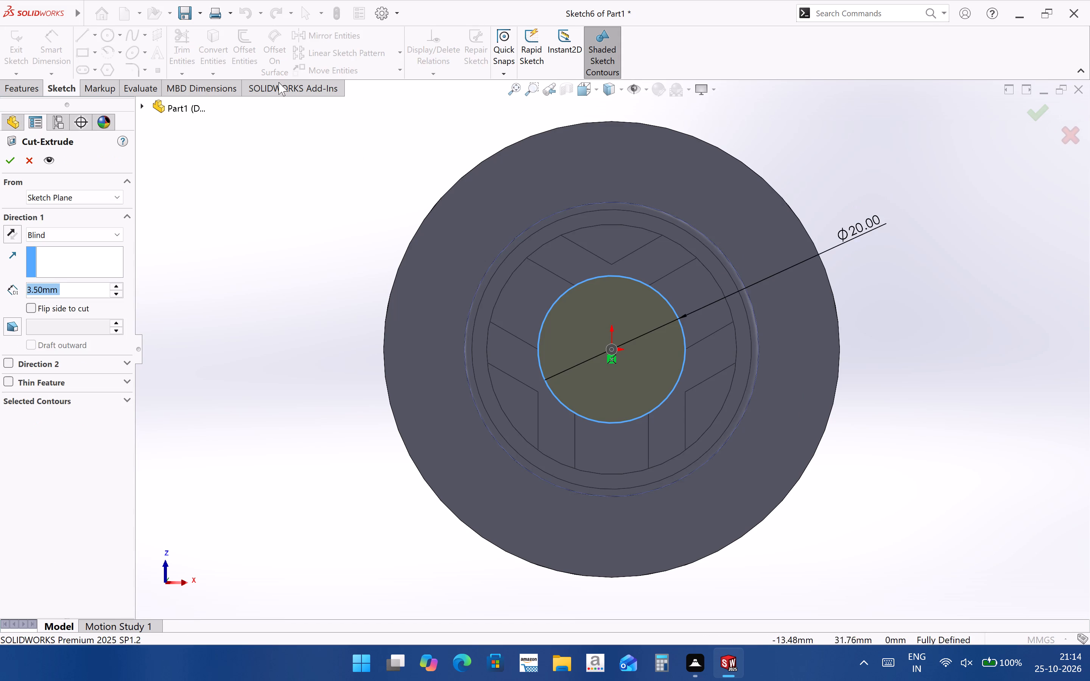
Cut the 20 mm circle 7 mm deep, blind, into the disc's underside.
{"action": "left_click", "coordinate": [31, 88]}
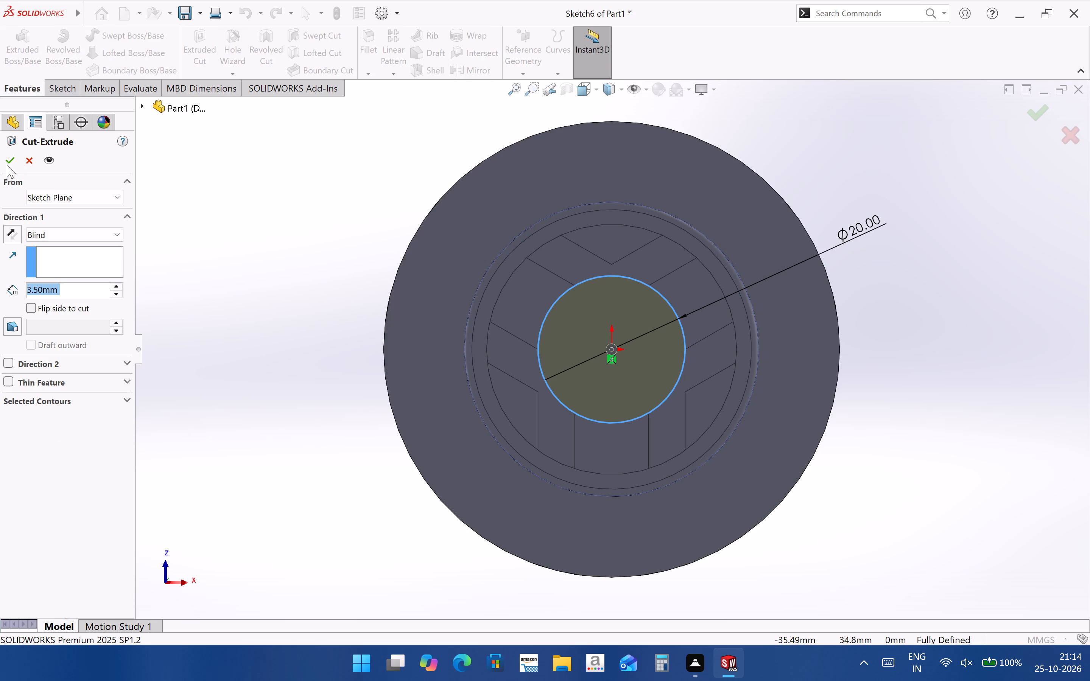
{"action": "key", "text": "BackSpace"}
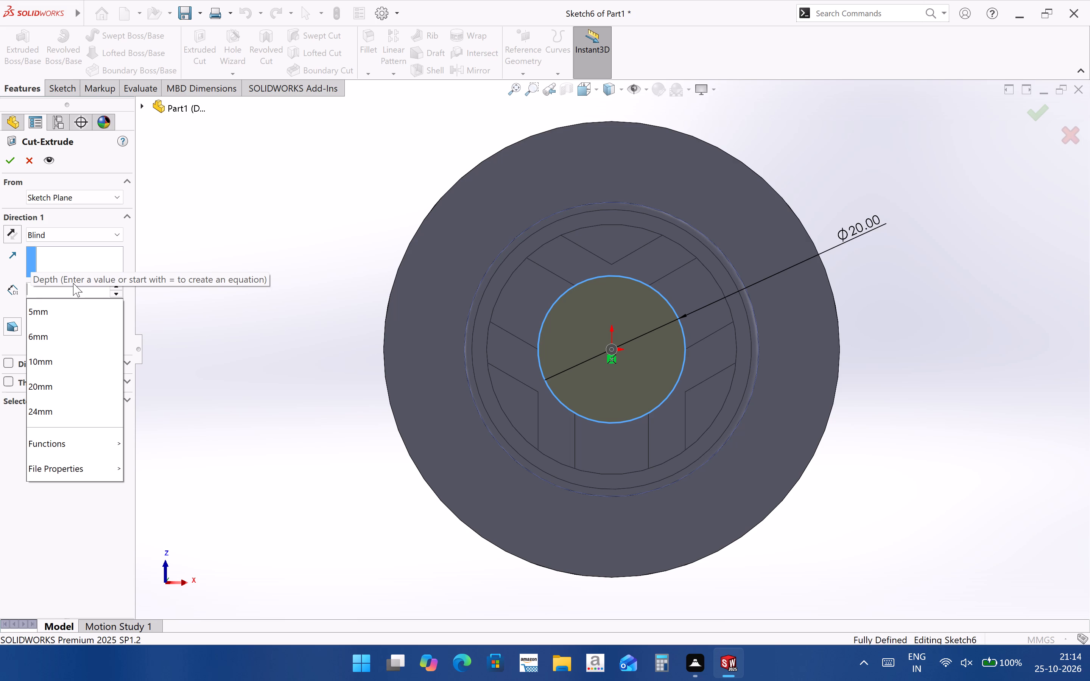
{"action": "key", "text": "7"}
{"action": "key", "text": "Return"}
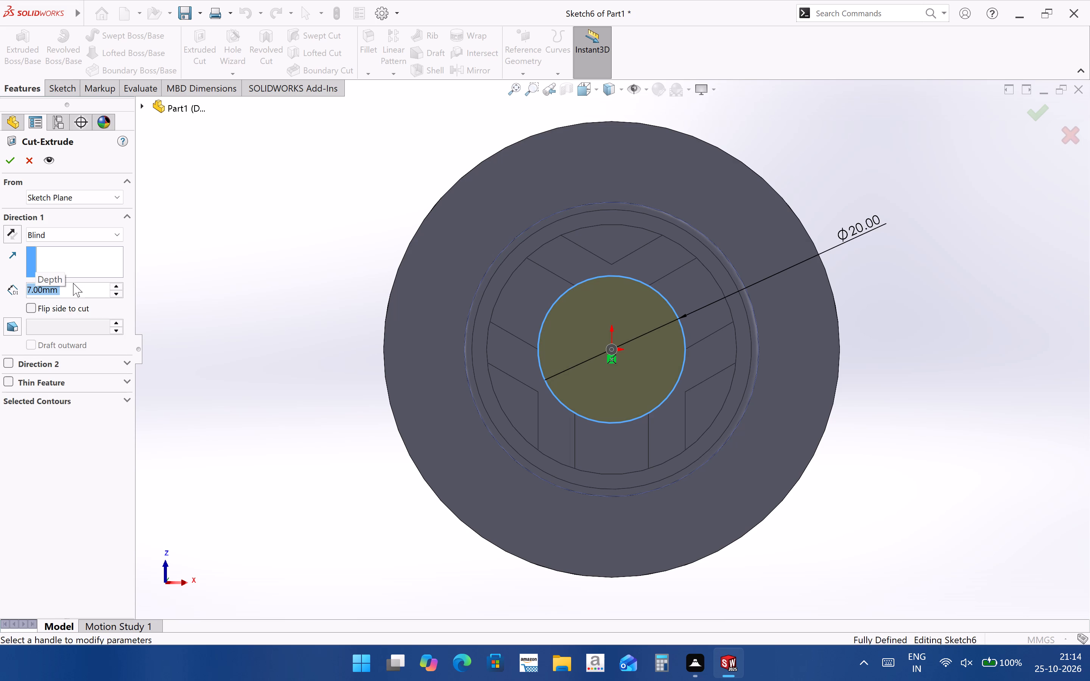
{"action": "left_click", "coordinate": [6, 155]}
{"action": "left_click", "coordinate": [1009, 422]}
Examine the ribs and central recess on the disc's top side and the bore on its underside.
{"action": "middle_click_drag", "start_coordinate": [690, 380], "coordinate": [701, 445]}
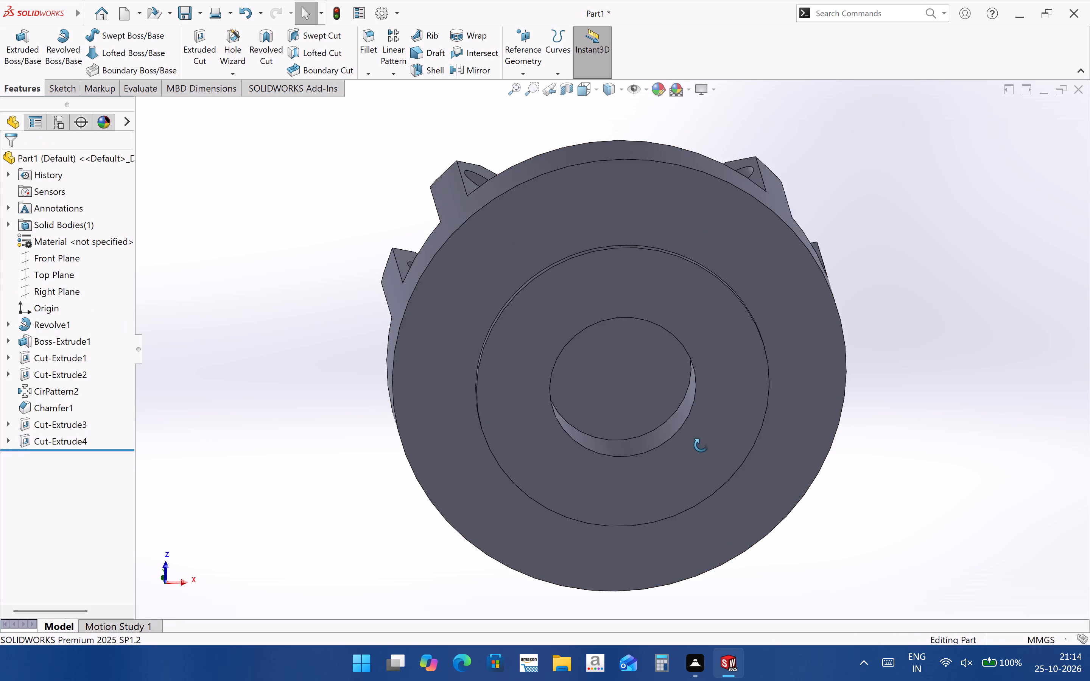
{"action": "middle_click_drag", "start_coordinate": [701, 445], "coordinate": [890, 644]}
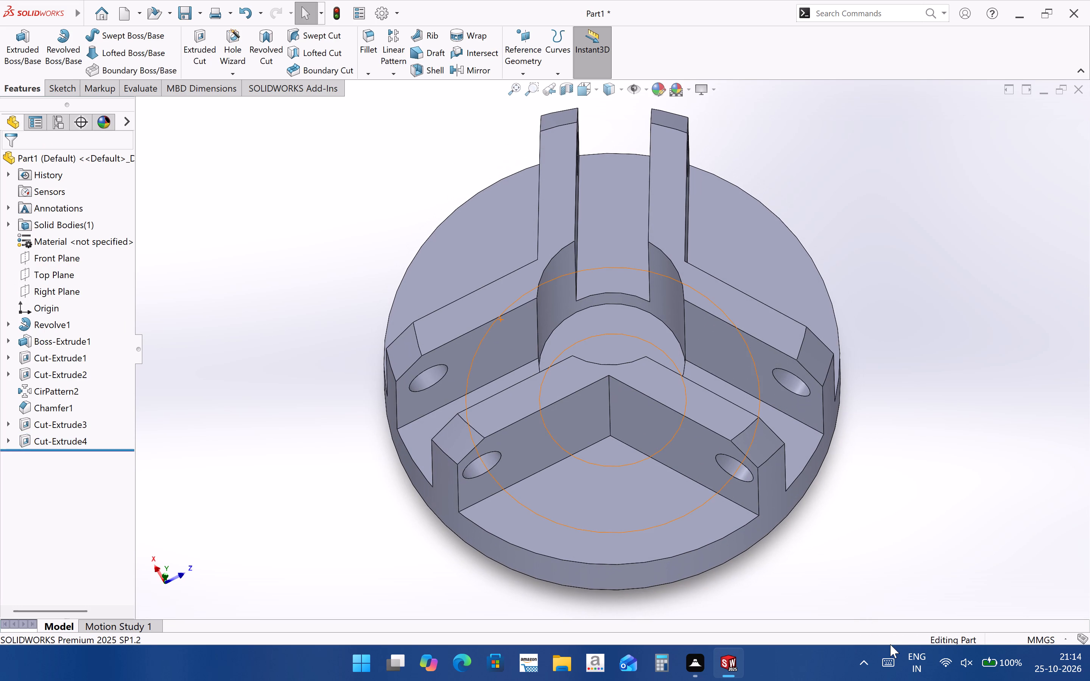
{"action": "scroll", "coordinate": [576, 373], "scroll_direction": "up", "scroll_amount": 2}
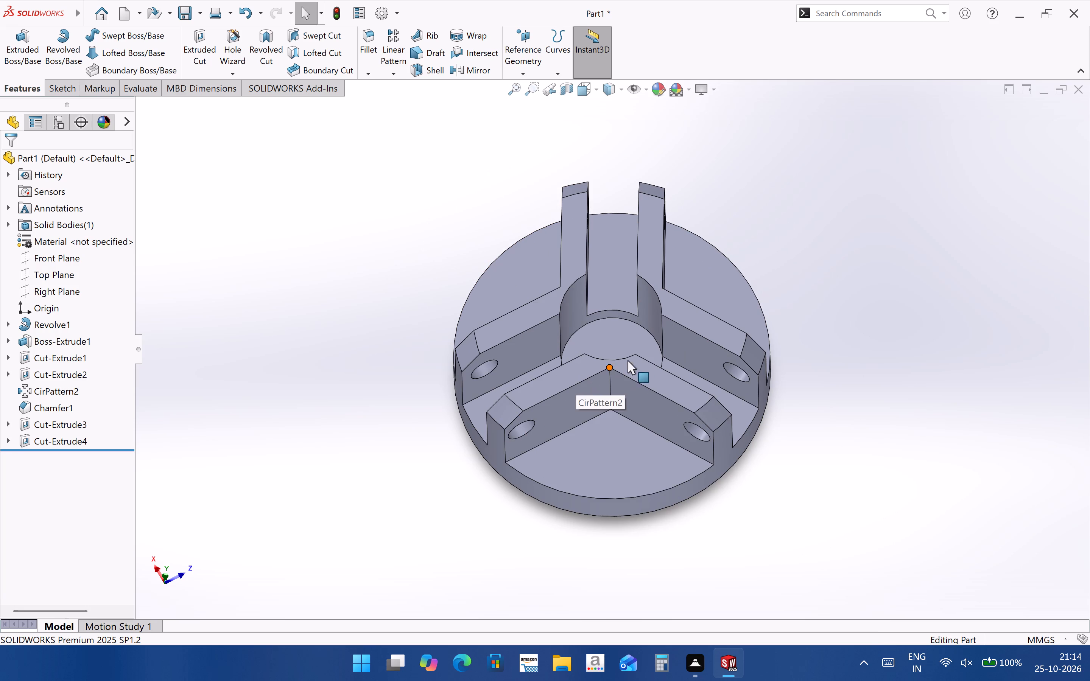
{"action": "middle_click_drag", "start_coordinate": [637, 355], "coordinate": [608, 457]}
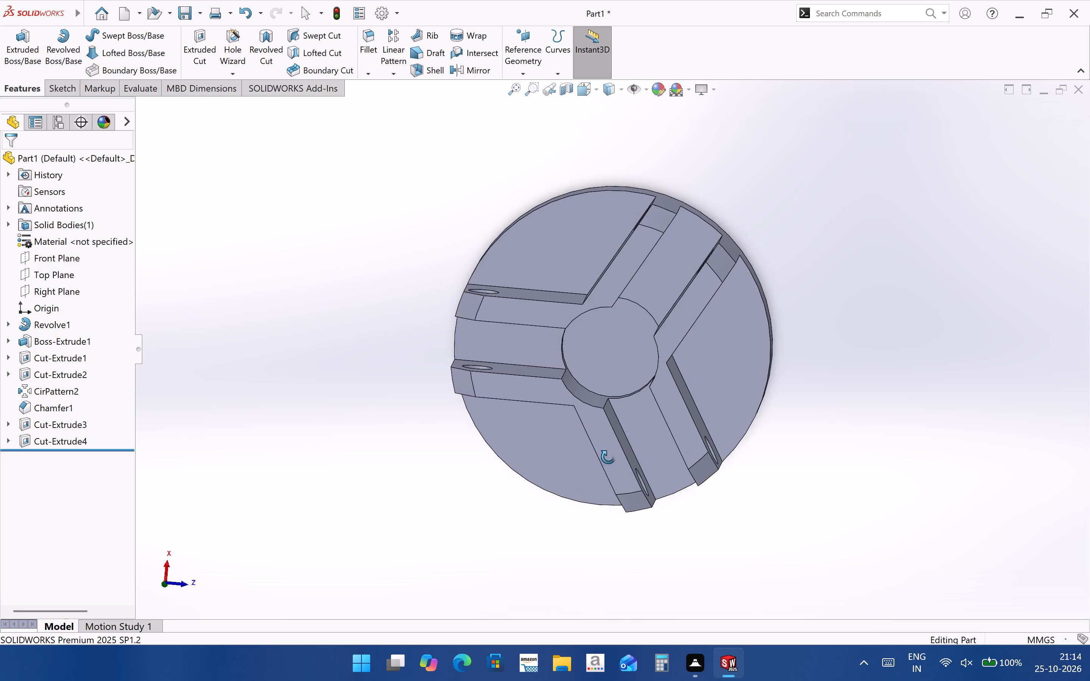
{"action": "middle_click_drag", "start_coordinate": [608, 457], "coordinate": [573, 464]}
{"action": "middle_click_drag", "start_coordinate": [660, 428], "coordinate": [676, 397]}
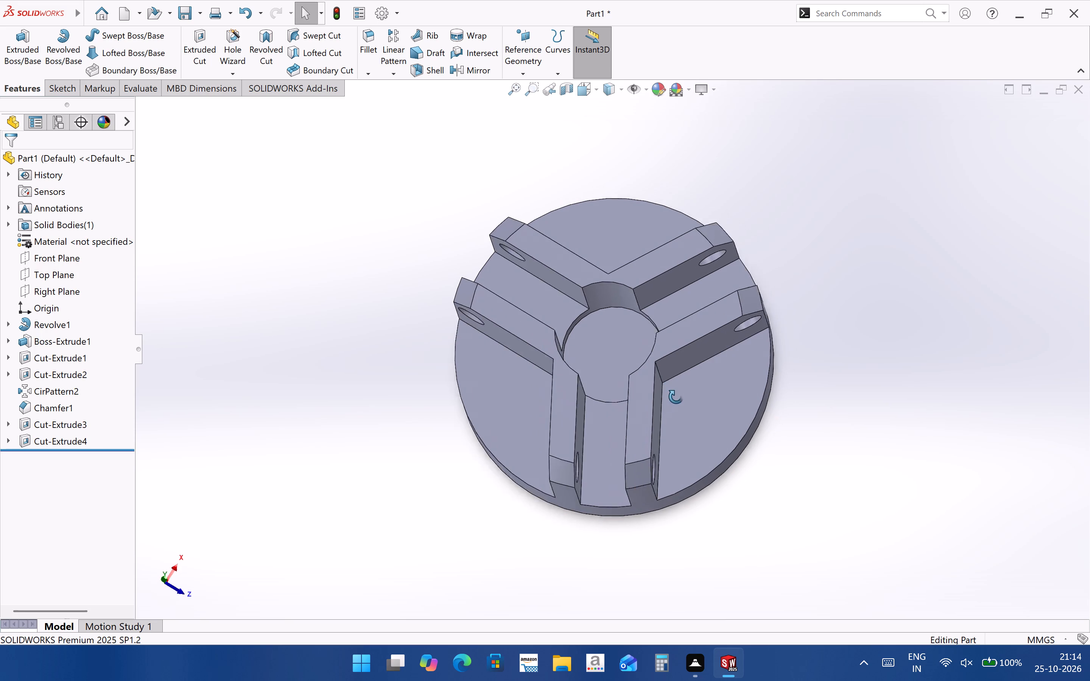
{"action": "middle_click_drag", "start_coordinate": [676, 397], "coordinate": [725, 437]}
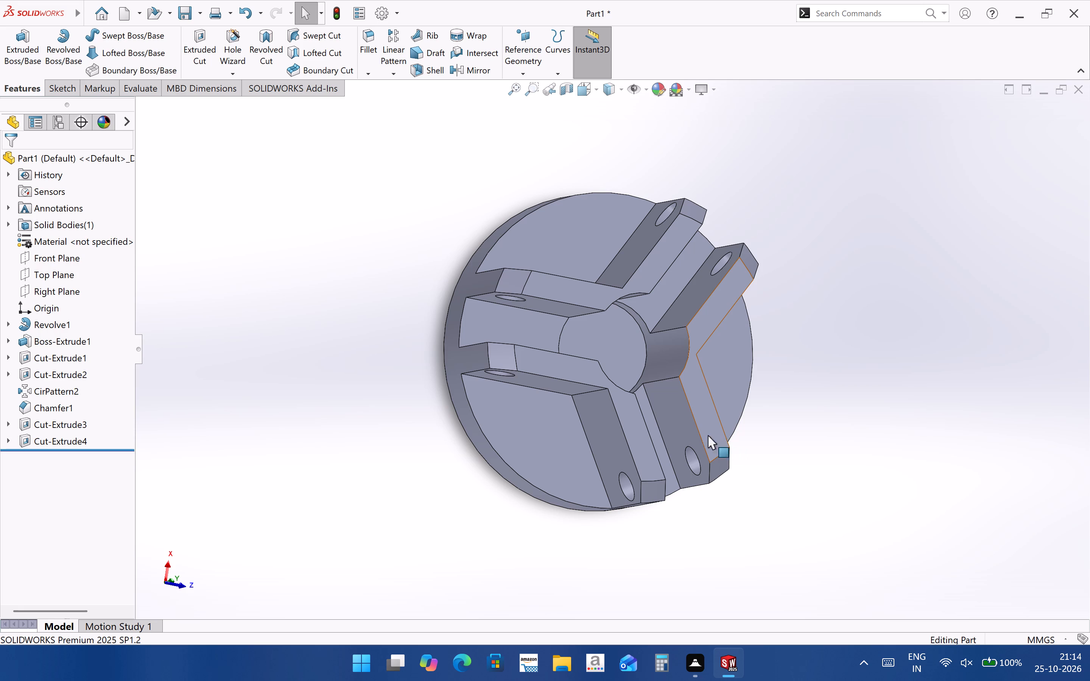
{"action": "middle_click_drag", "start_coordinate": [671, 413], "coordinate": [614, 35]}
{"action": "middle_click_drag", "start_coordinate": [615, 342], "coordinate": [600, 229]}
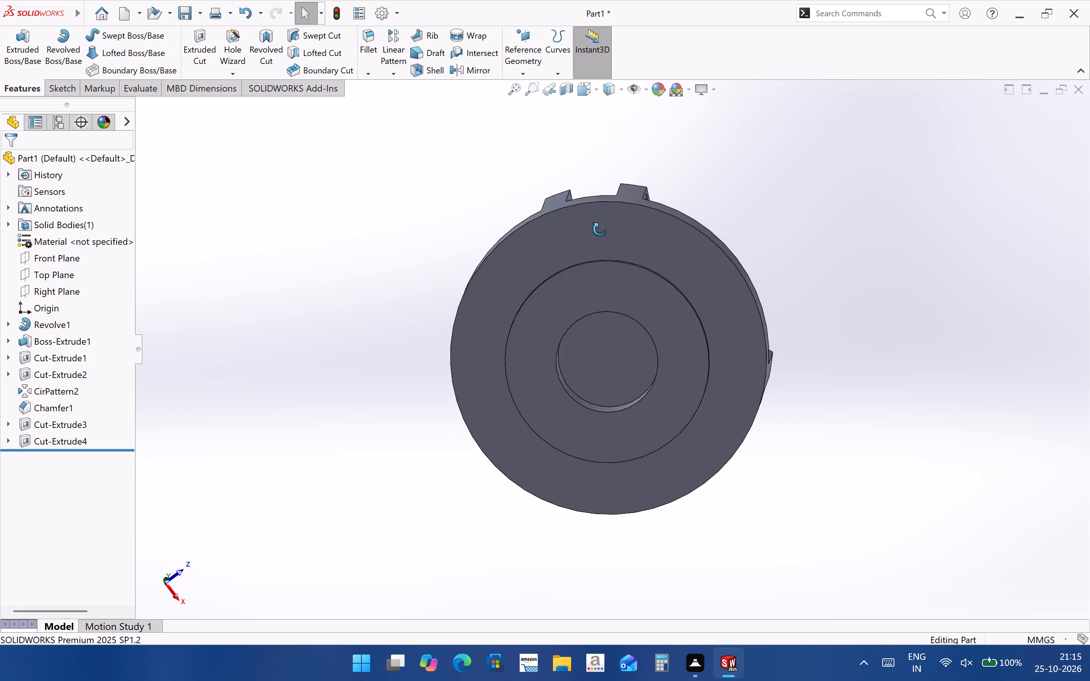
Sketch a circle of about 13.7 mm radius, centred on the origin, on the floor of the underside bore.
{"action": "middle_click_drag", "start_coordinate": [600, 229], "coordinate": [629, 209]}
{"action": "left_click", "coordinate": [643, 333]}
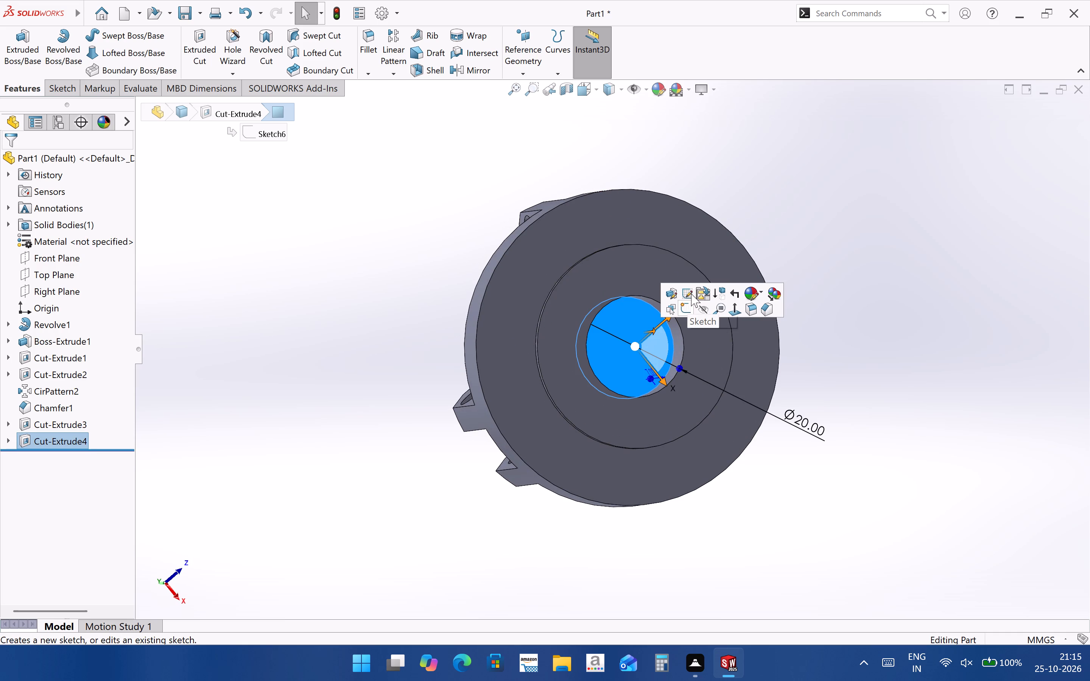
{"action": "left_click", "coordinate": [685, 306]}
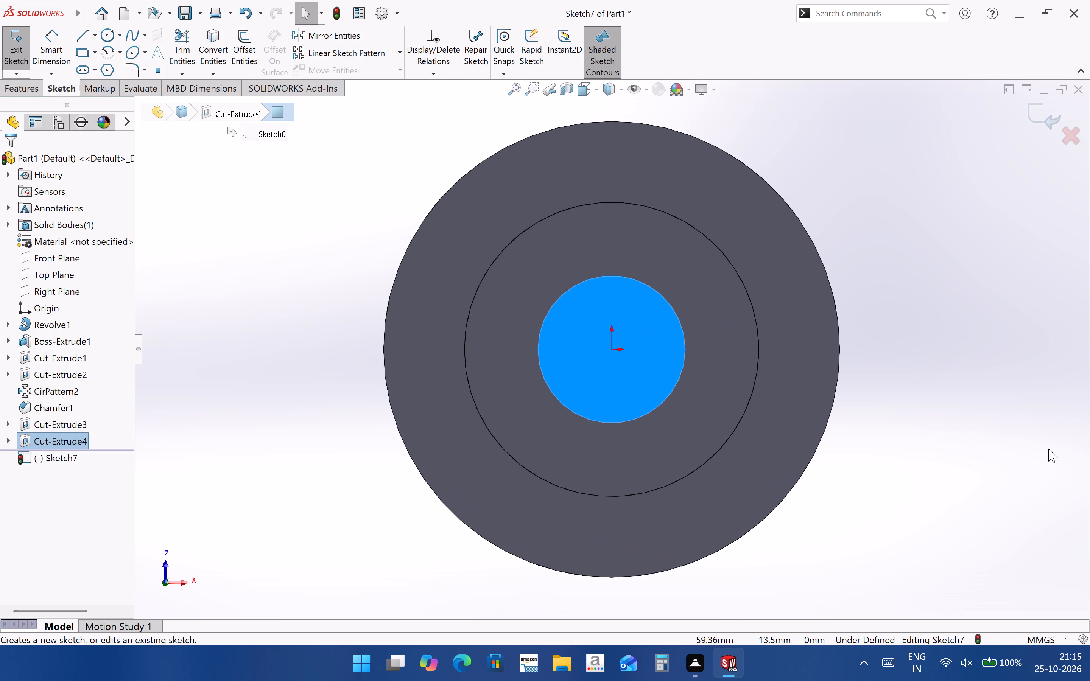
{"action": "left_click", "coordinate": [108, 35]}
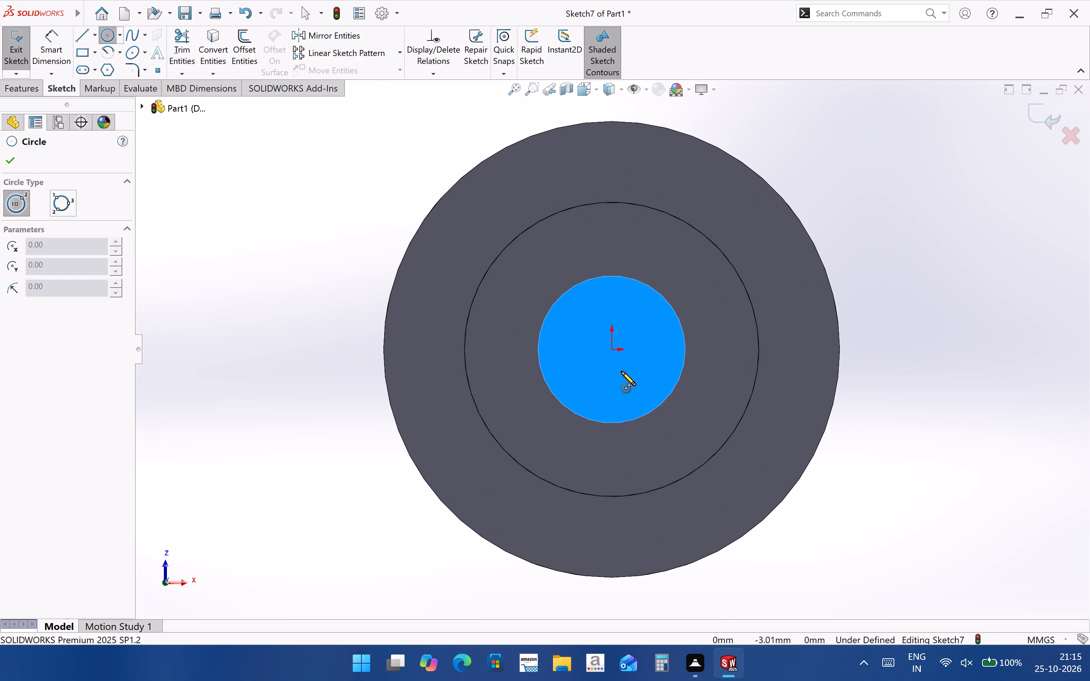
{"action": "left_click", "coordinate": [611, 350]}
{"action": "left_click", "coordinate": [661, 262]}
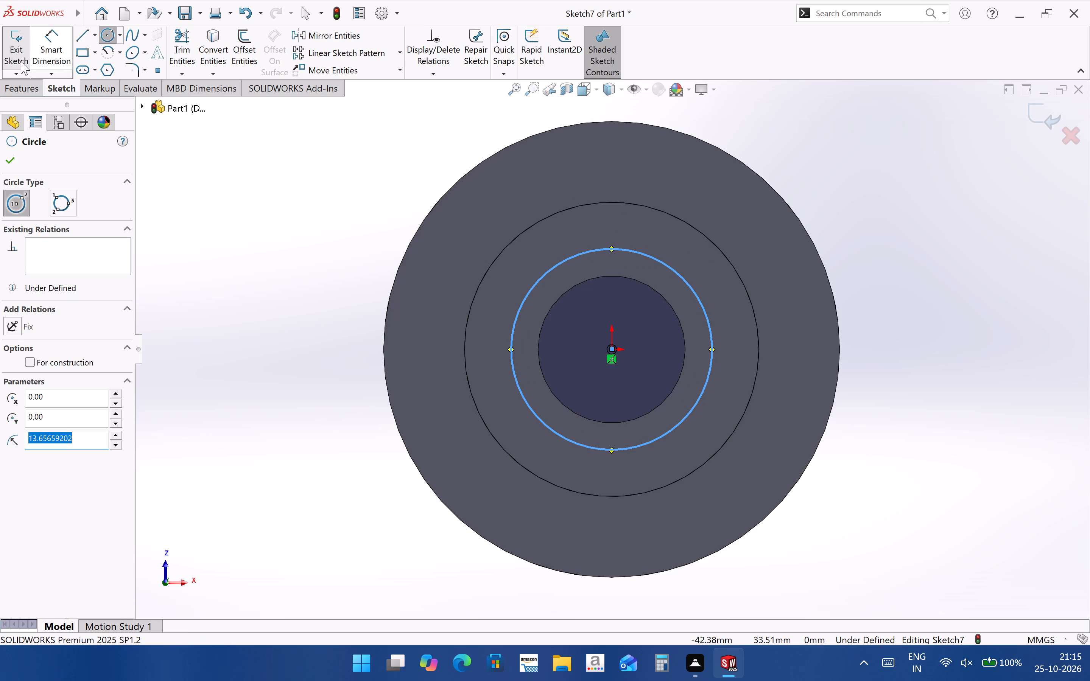
Dimension the diameter of the circle on the bore floor as 26 mm.
{"action": "left_click", "coordinate": [49, 51]}
{"action": "left_click", "coordinate": [708, 320]}
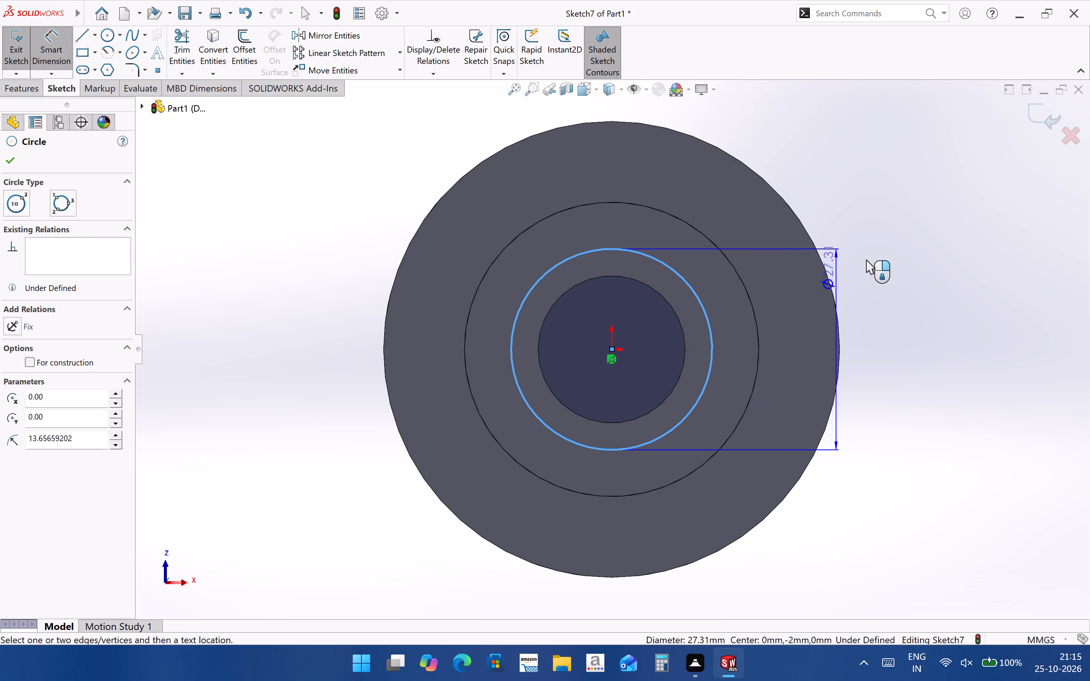
{"action": "left_click", "coordinate": [876, 255]}
{"action": "key", "text": "2"}
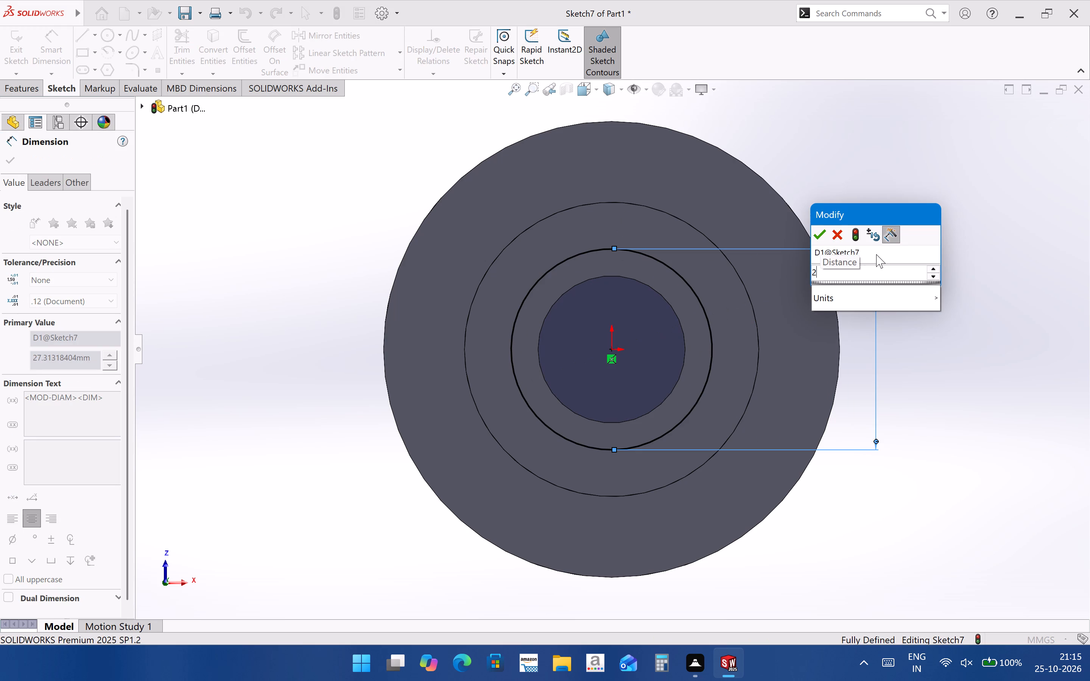
{"action": "key", "text": "6"}
{"action": "key", "text": "Return"}
{"action": "scroll", "coordinate": [821, 321], "scroll_direction": "up", "scroll_amount": 1}
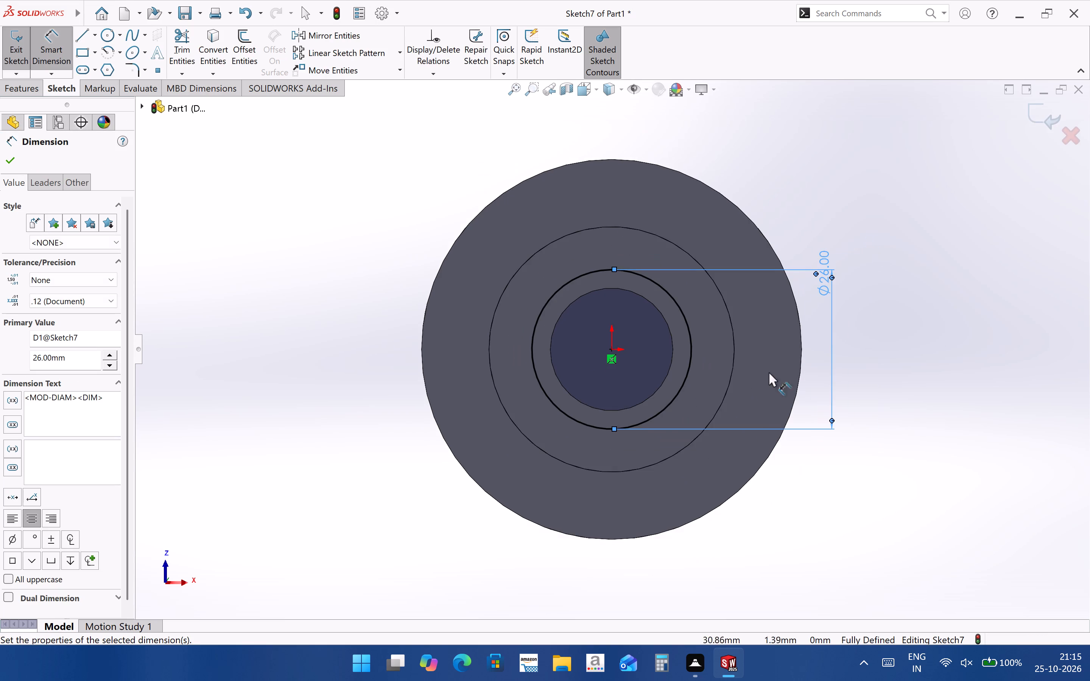
{"action": "middle_click_drag", "start_coordinate": [753, 386], "coordinate": [779, 566]}
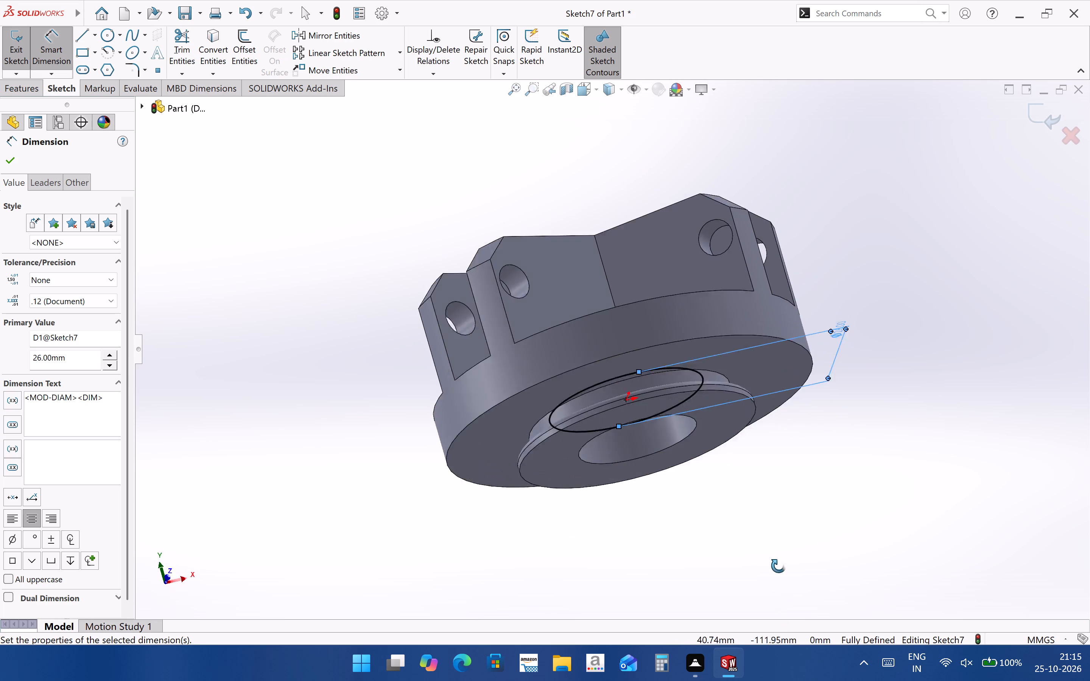
{"action": "middle_click_drag", "start_coordinate": [779, 566], "coordinate": [776, 586]}
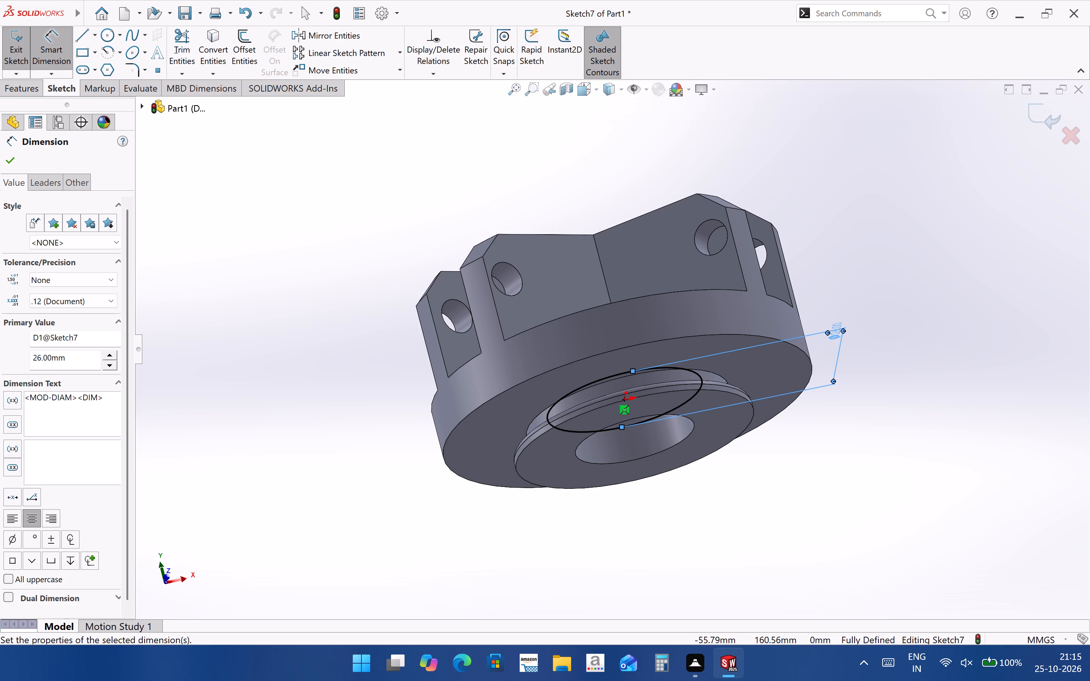
{"action": "left_click", "coordinate": [5, 166]}
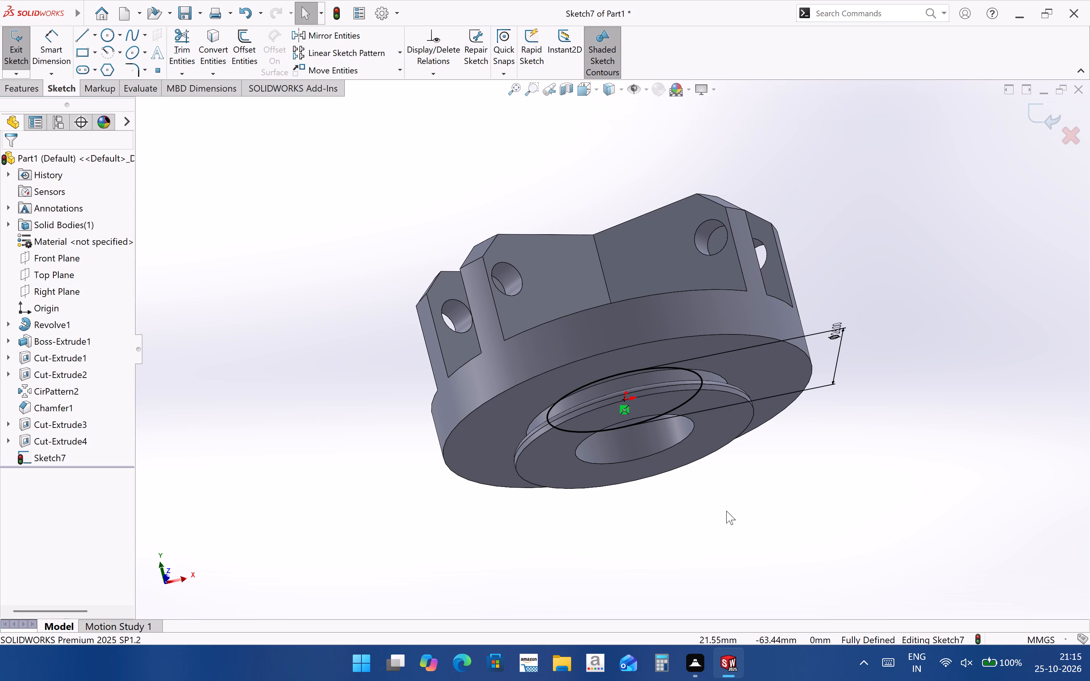
Cut the 26 mm circle 2.5 mm deep, blind, into the floor of the underside bore.
{"action": "middle_click_drag", "start_coordinate": [726, 510], "coordinate": [735, 351]}
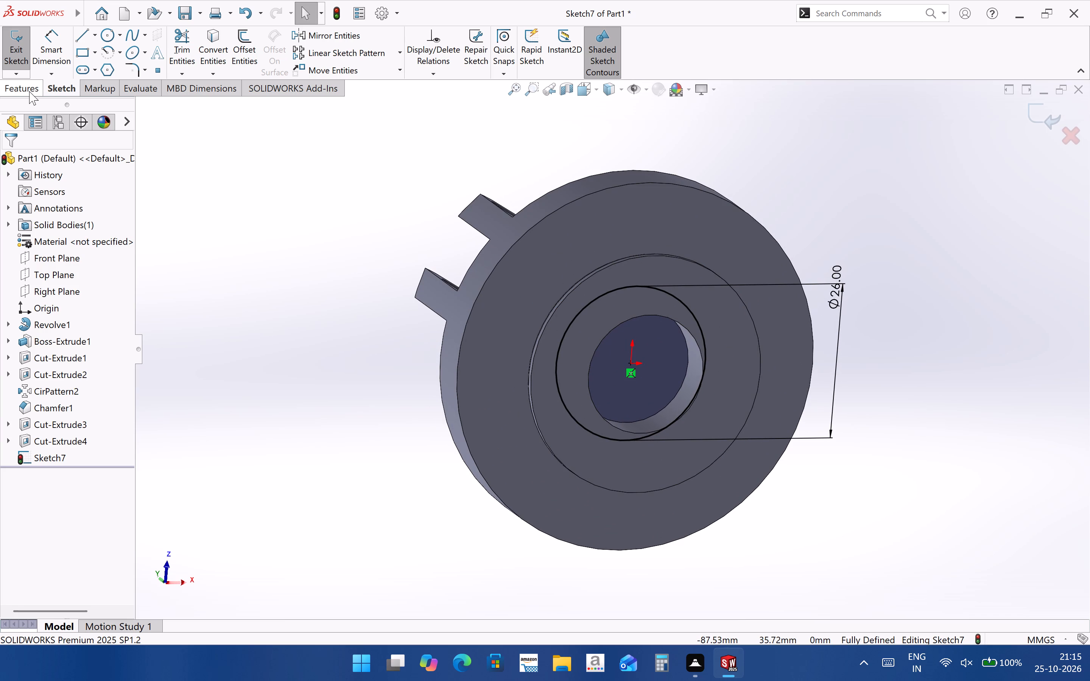
{"action": "left_click", "coordinate": [29, 91]}
{"action": "left_click", "coordinate": [35, 54]}
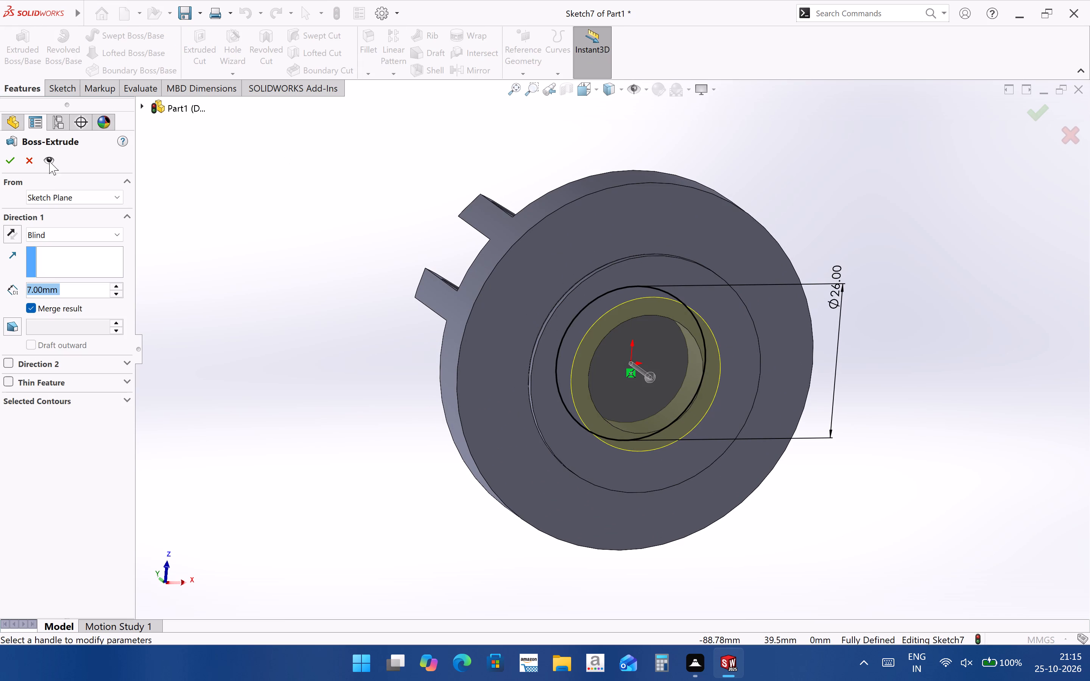
{"action": "left_click", "coordinate": [34, 162]}
{"action": "left_click", "coordinate": [204, 51]}
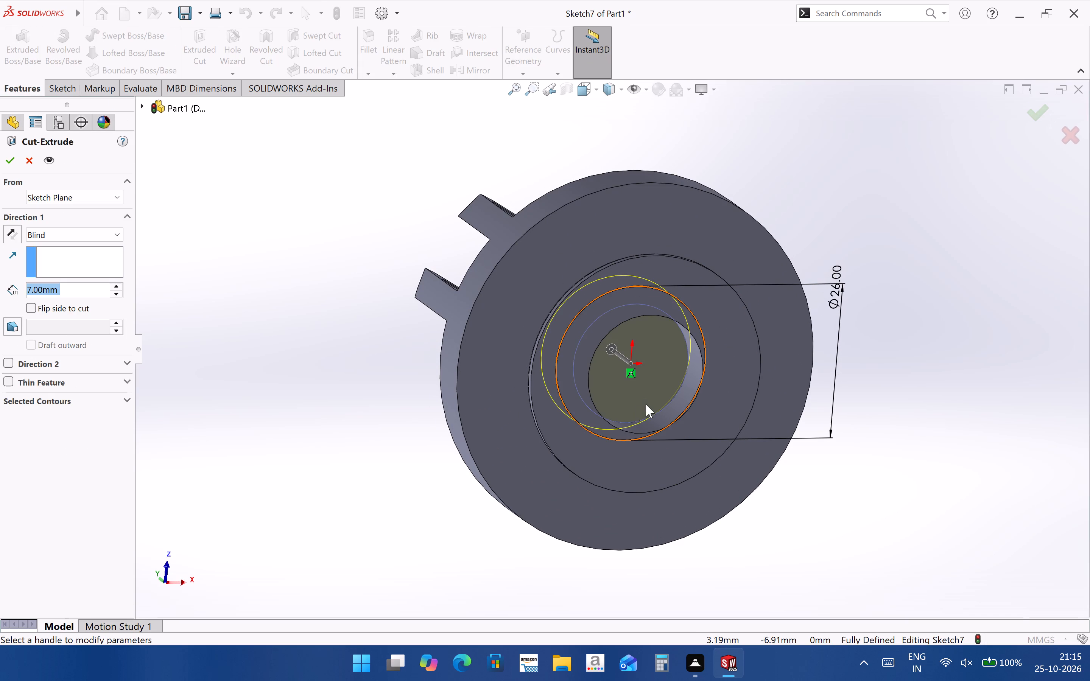
{"action": "key", "text": "BackSpace"}
{"action": "key", "text": "2"}
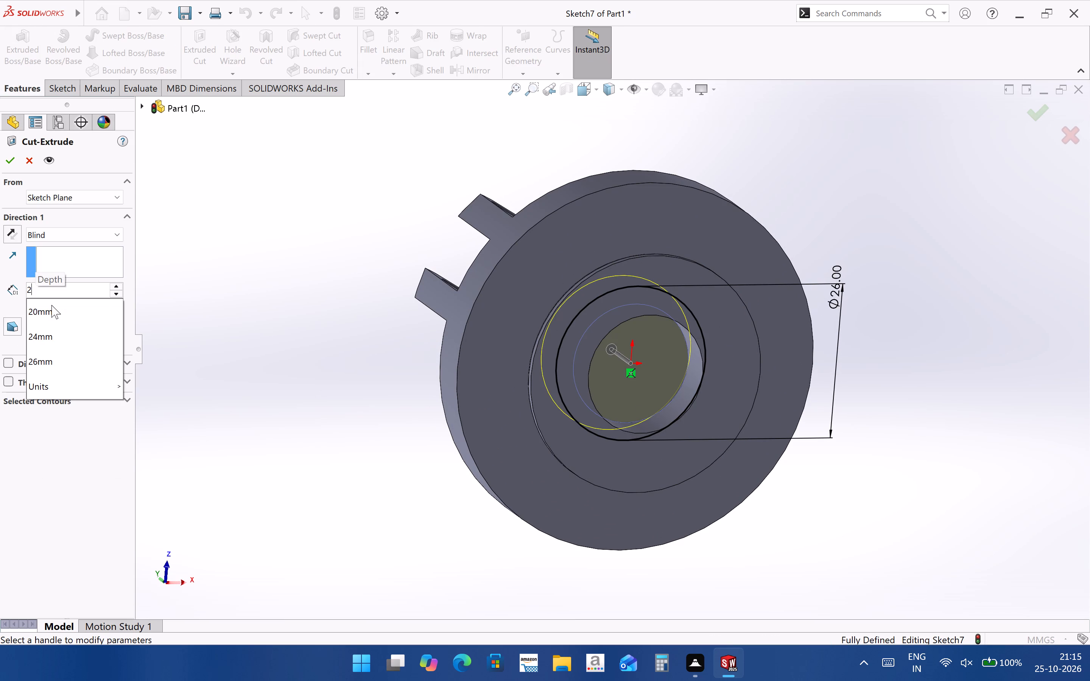
{"action": "type", "text": ".5"}
{"action": "key", "text": "Return"}
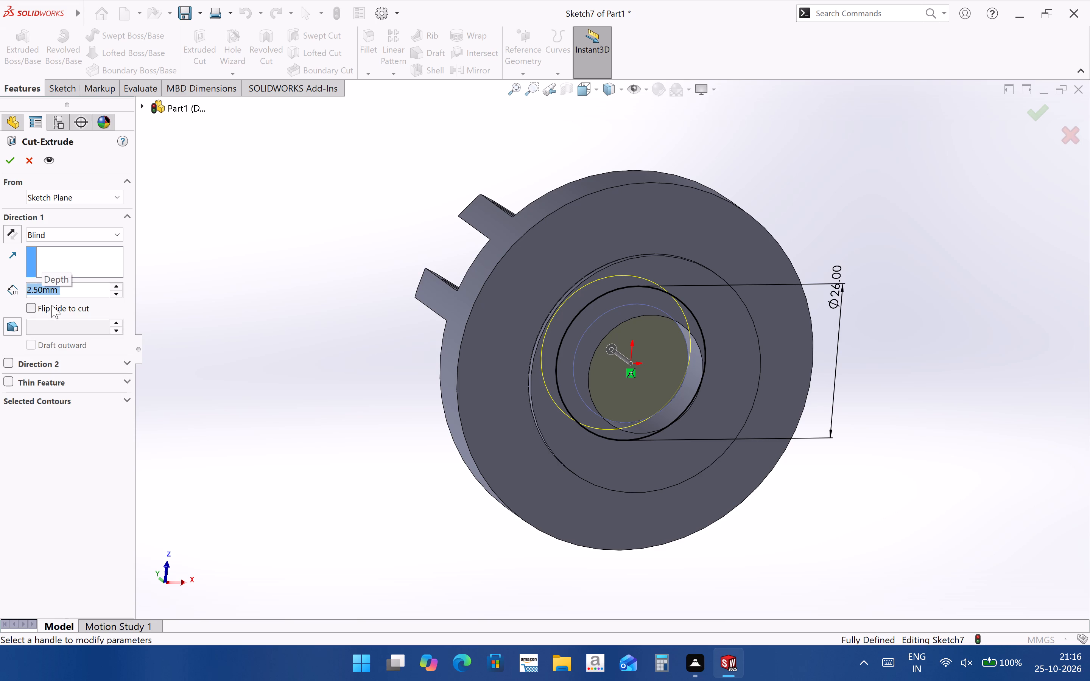
{"action": "middle_click_drag", "start_coordinate": [823, 375], "coordinate": [786, 295]}
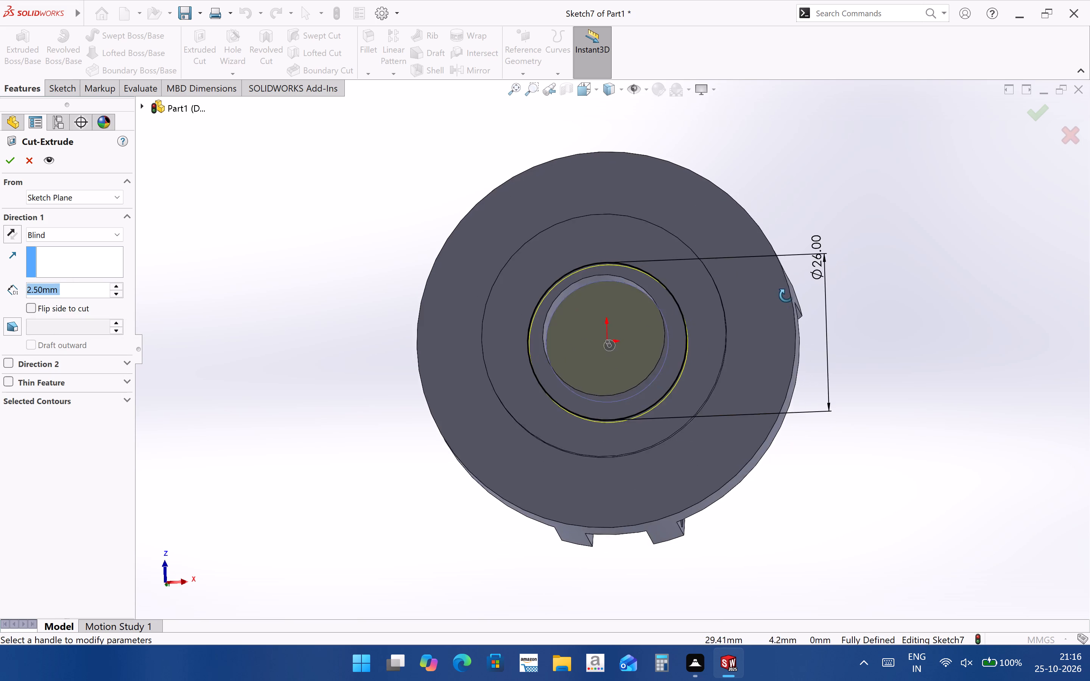
{"action": "middle_click_drag", "start_coordinate": [786, 295], "coordinate": [911, 260]}
{"action": "left_click", "coordinate": [1050, 109]}
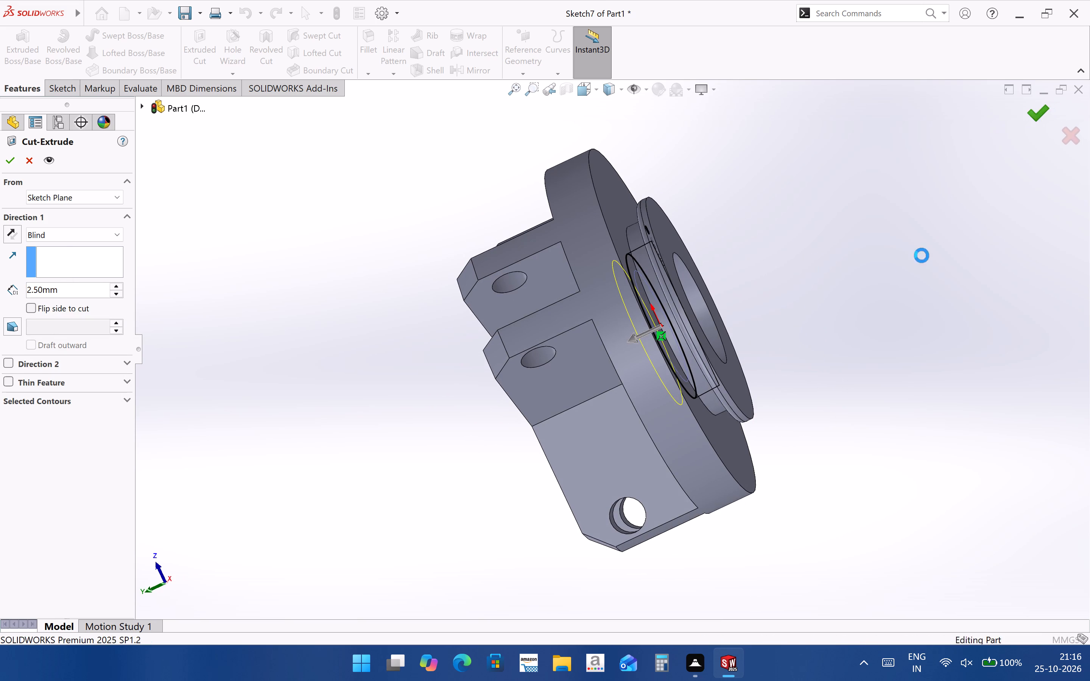
{"action": "left_click", "coordinate": [876, 396]}
Examine the ribs, the central recess and the stepped through-bore from the disc's top side at several angles.
{"action": "middle_click_drag", "start_coordinate": [634, 562], "coordinate": [749, 383]}
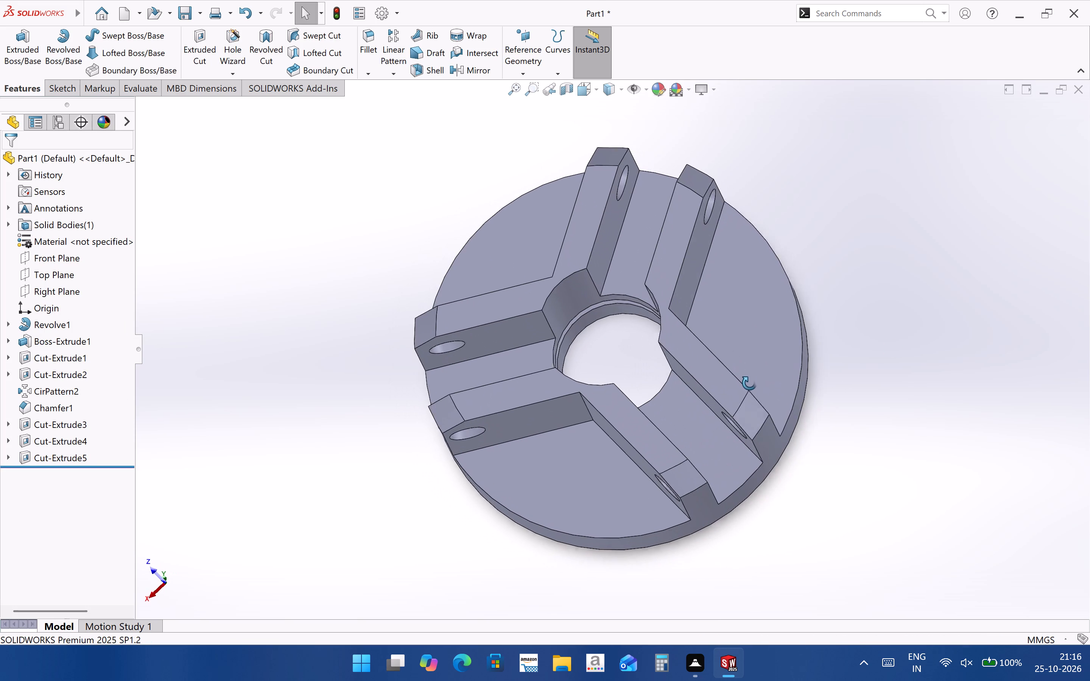
{"action": "middle_click_drag", "start_coordinate": [749, 383], "coordinate": [747, 381]}
{"action": "scroll", "coordinate": [548, 518], "scroll_direction": "up", "scroll_amount": 2}
{"action": "middle_click_drag", "start_coordinate": [551, 485], "coordinate": [582, 468]}
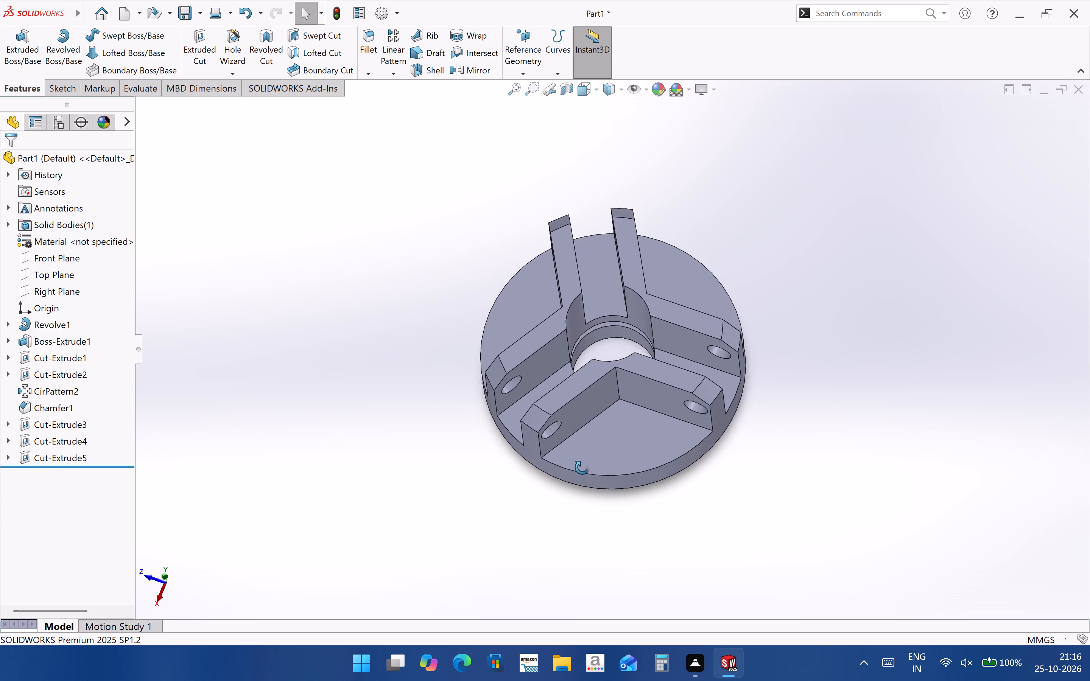
{"action": "middle_click_drag", "start_coordinate": [582, 468], "coordinate": [572, 610]}
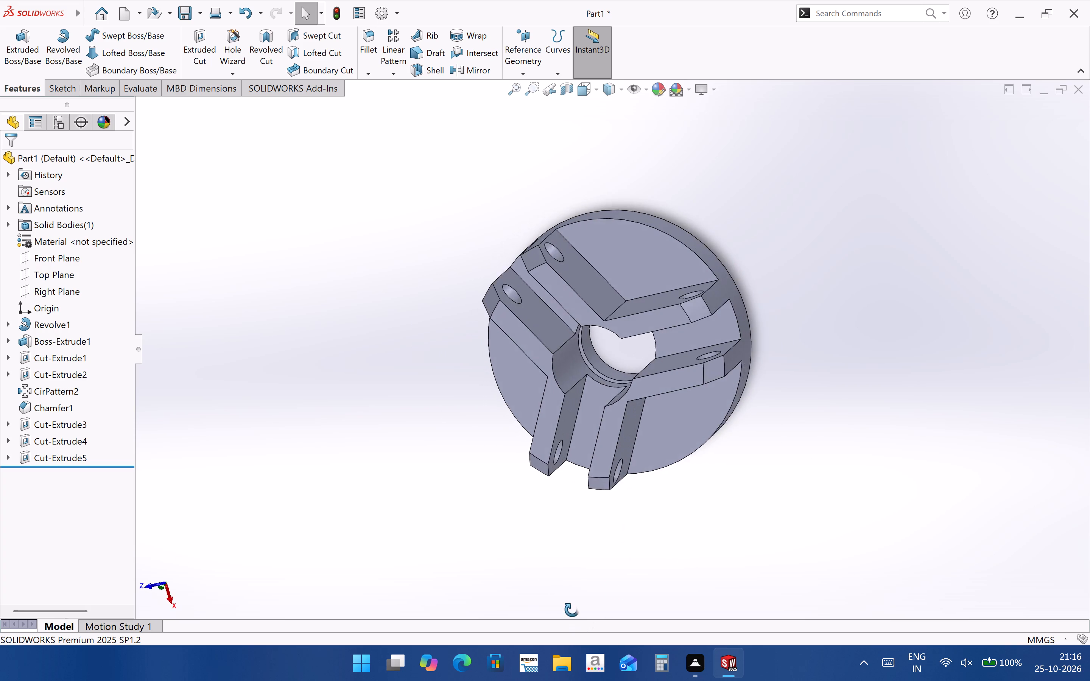
{"action": "middle_click_drag", "start_coordinate": [572, 610], "coordinate": [585, 519]}
{"action": "scroll", "coordinate": [582, 396], "scroll_direction": "down", "scroll_amount": 6}
{"action": "middle_click_drag", "start_coordinate": [593, 398], "coordinate": [604, 368]}
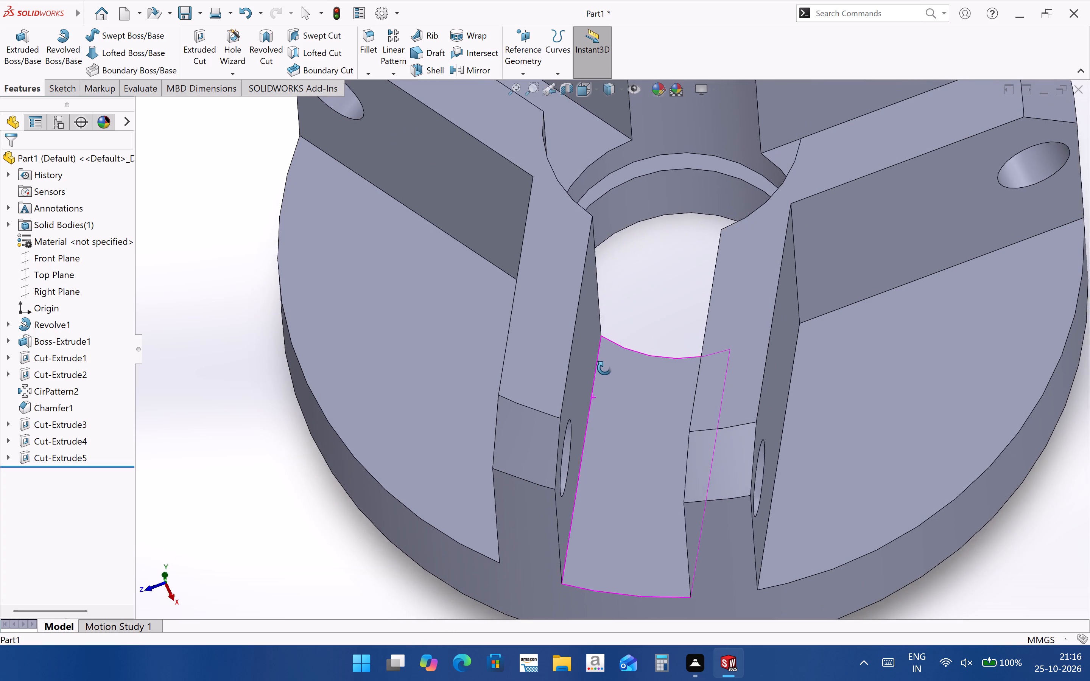
{"action": "middle_click_drag", "start_coordinate": [604, 368], "coordinate": [578, 352]}
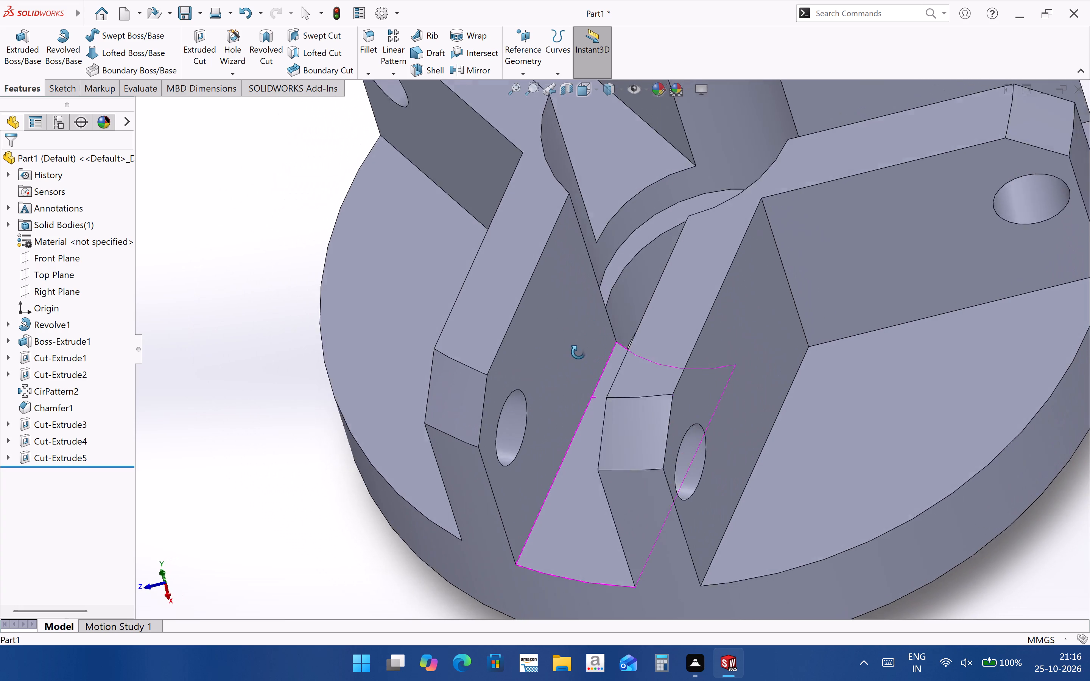
{"action": "middle_click_drag", "start_coordinate": [578, 352], "coordinate": [594, 385]}
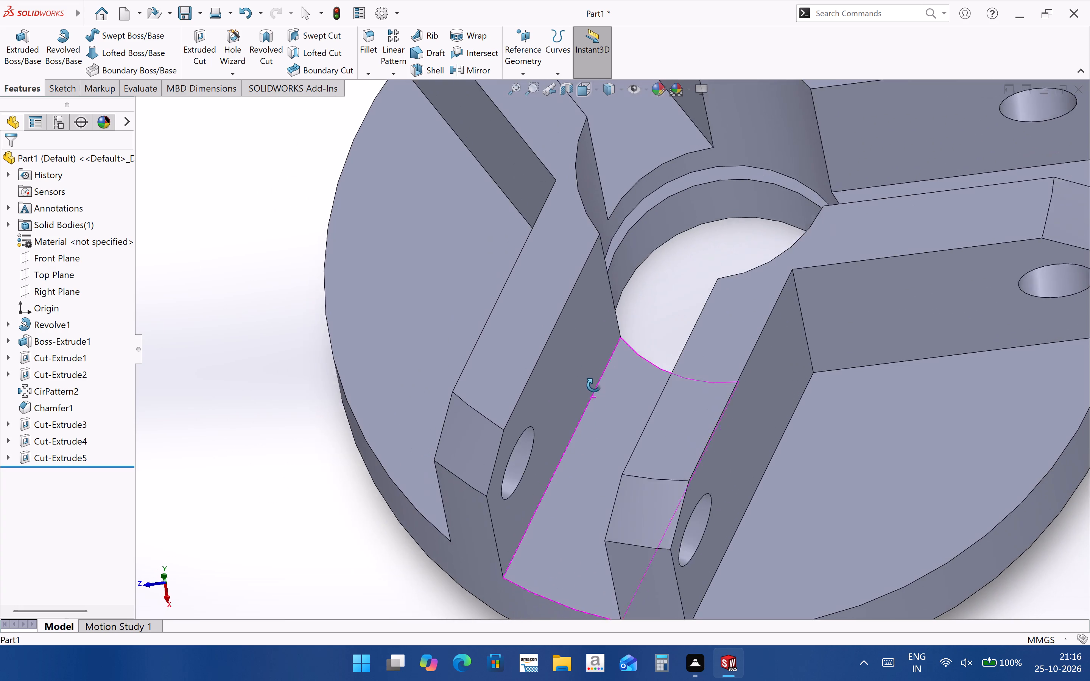
{"action": "middle_click_drag", "start_coordinate": [594, 385], "coordinate": [604, 359]}
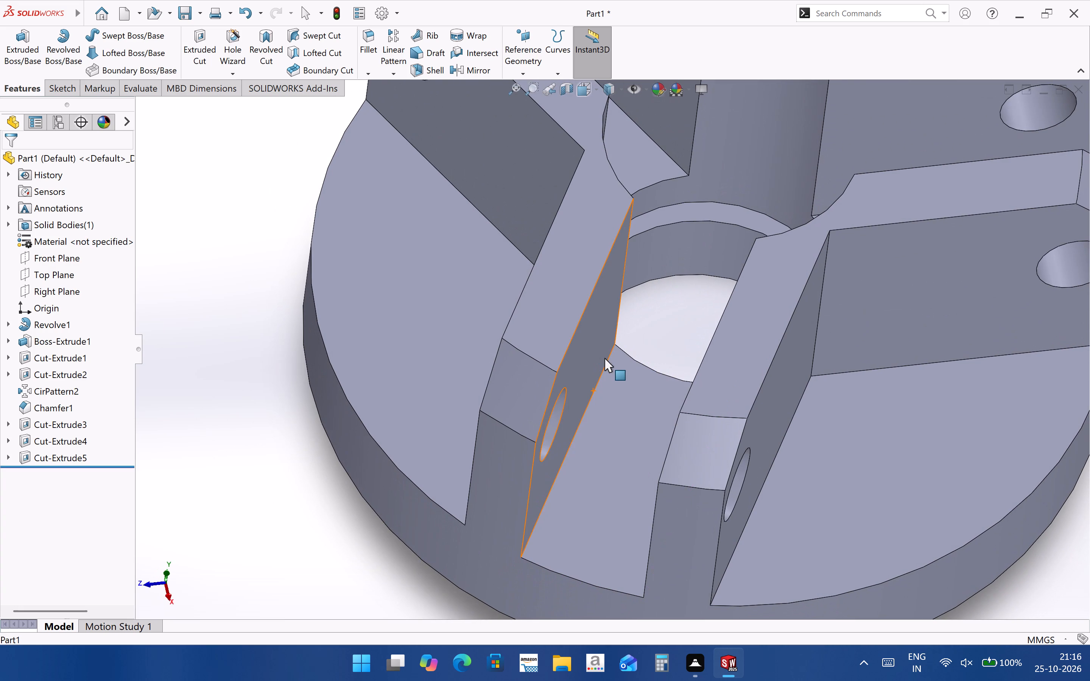
{"action": "scroll", "coordinate": [604, 358], "scroll_direction": "up", "scroll_amount": 3}
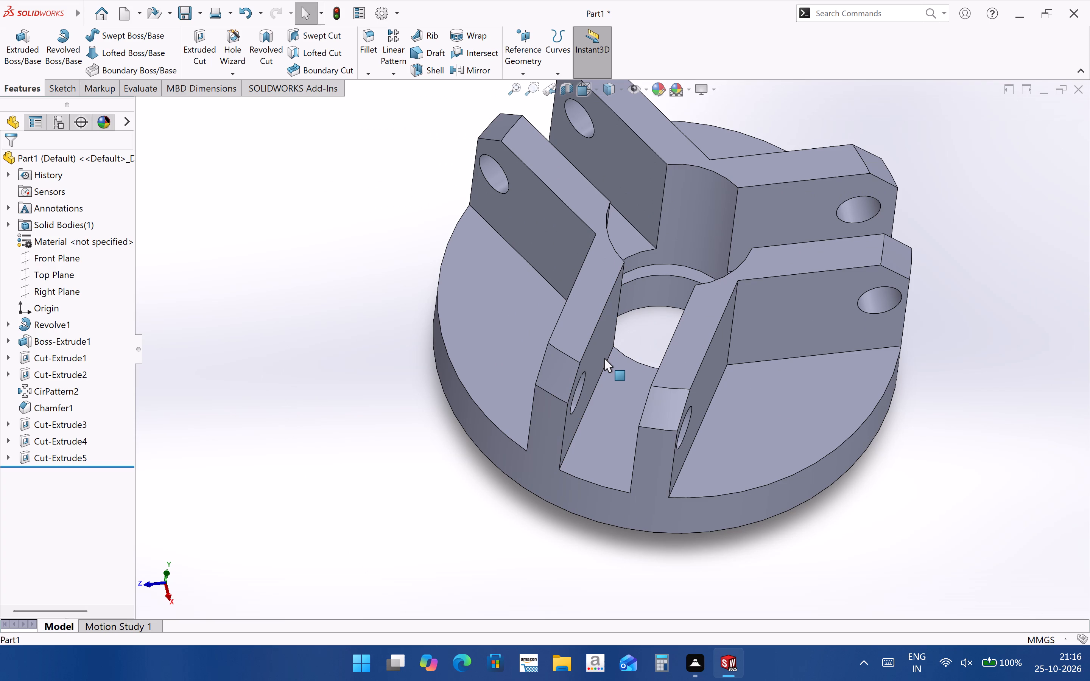
{"action": "middle_click_drag", "start_coordinate": [730, 418], "coordinate": [725, 414]}
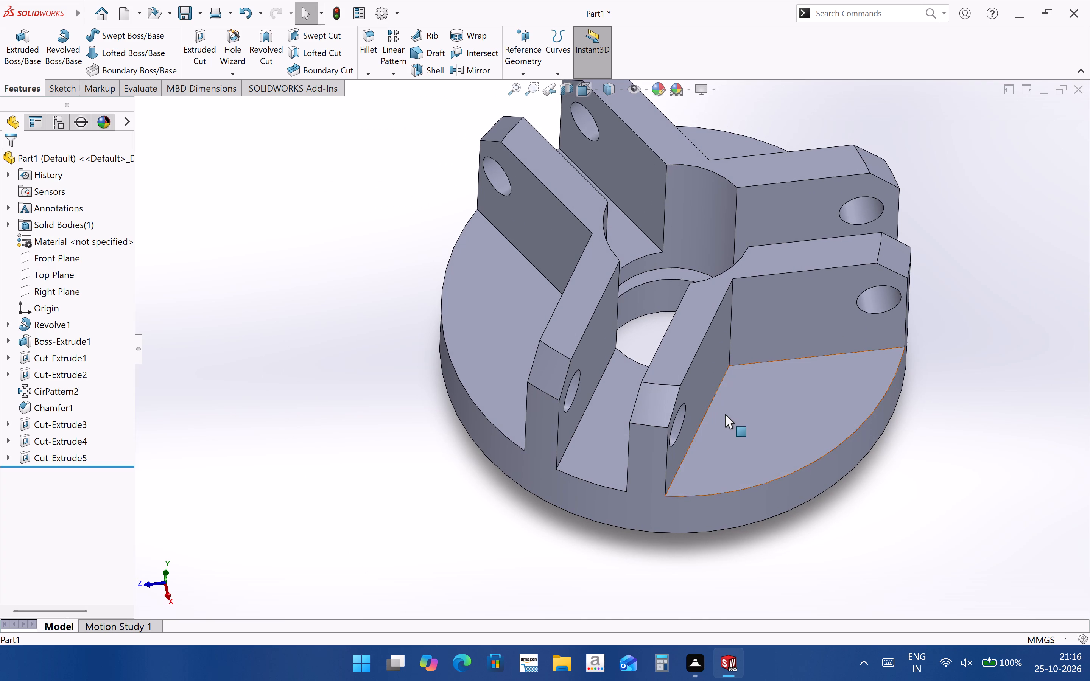
{"action": "middle_click_drag", "start_coordinate": [797, 480], "coordinate": [811, 464]}
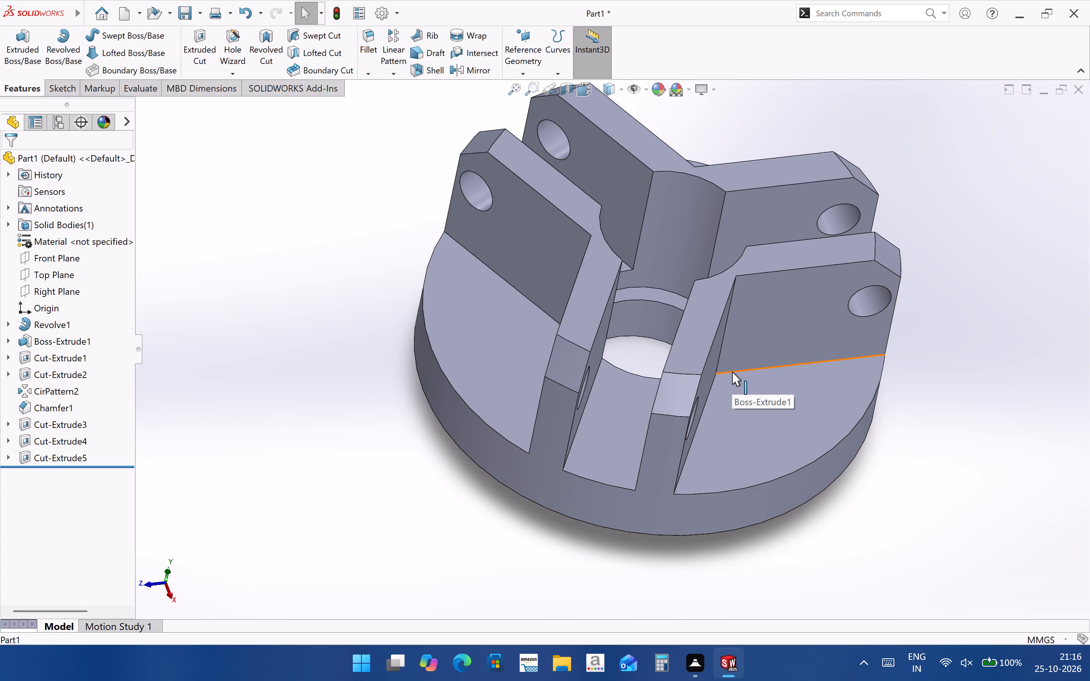
{"action": "scroll", "coordinate": [718, 297], "scroll_direction": "up", "scroll_amount": 2}
{"action": "middle_click_drag", "start_coordinate": [701, 418], "coordinate": [701, 450]}
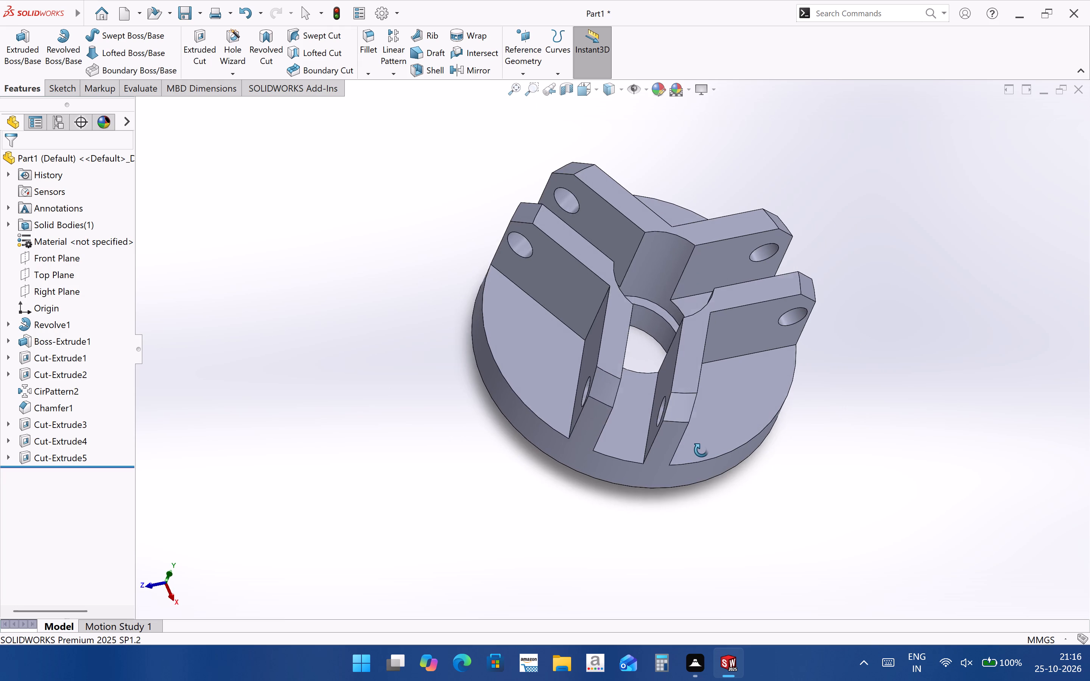
{"action": "middle_click_drag", "start_coordinate": [701, 450], "coordinate": [693, 446]}
{"action": "scroll", "coordinate": [695, 446], "scroll_direction": "up", "scroll_amount": 1}
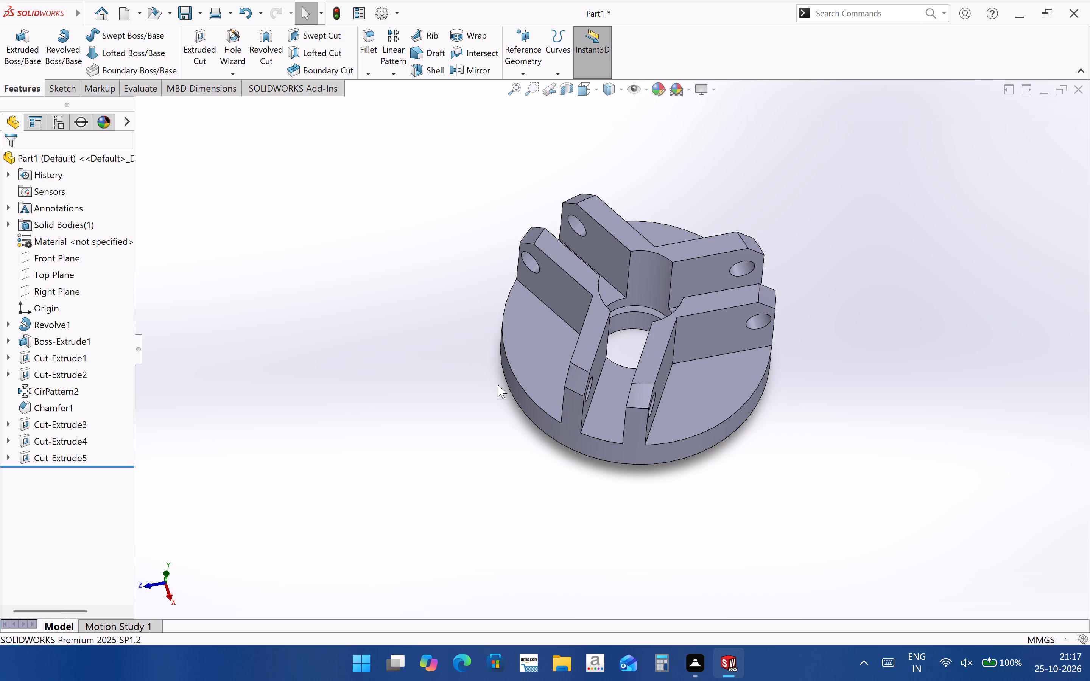
On the disc's rib-side flat face, sketch a vertical centerline about 32.6 mm long from the origin past the rim, along +Z.
{"action": "left_click", "coordinate": [702, 417]}
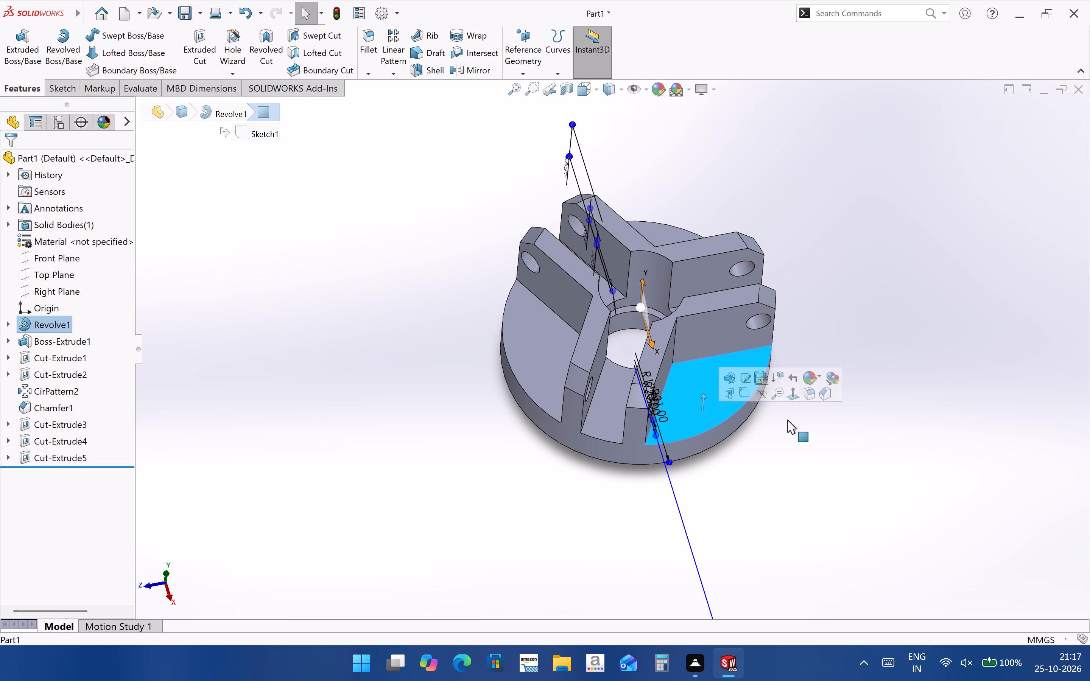
{"action": "key", "text": "ctrl+8"}
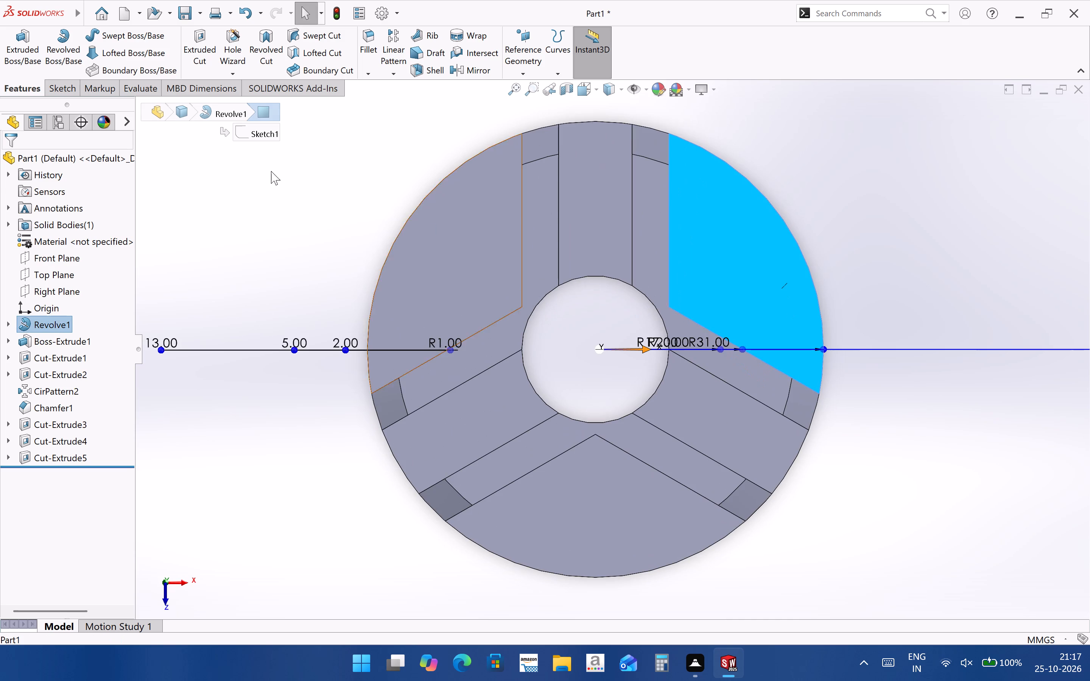
{"action": "left_click", "coordinate": [59, 96]}
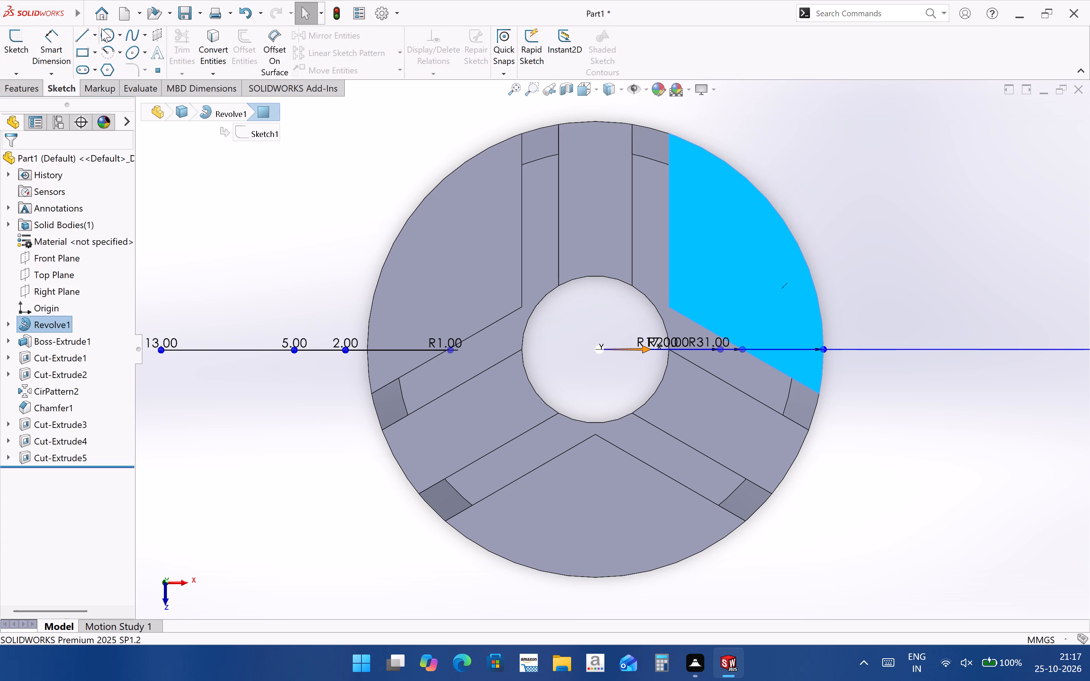
{"action": "left_click", "coordinate": [90, 34]}
{"action": "left_click", "coordinate": [94, 34]}
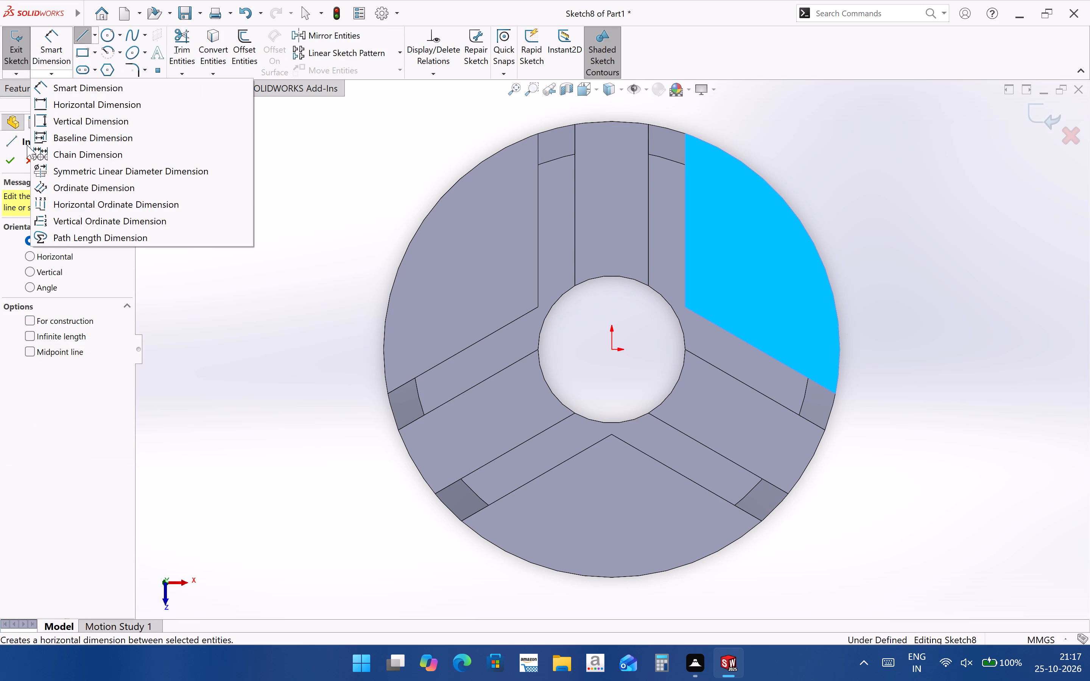
{"action": "left_click", "coordinate": [31, 166]}
{"action": "left_click", "coordinate": [29, 162]}
{"action": "left_click", "coordinate": [28, 161]}
{"action": "left_click", "coordinate": [97, 39]}
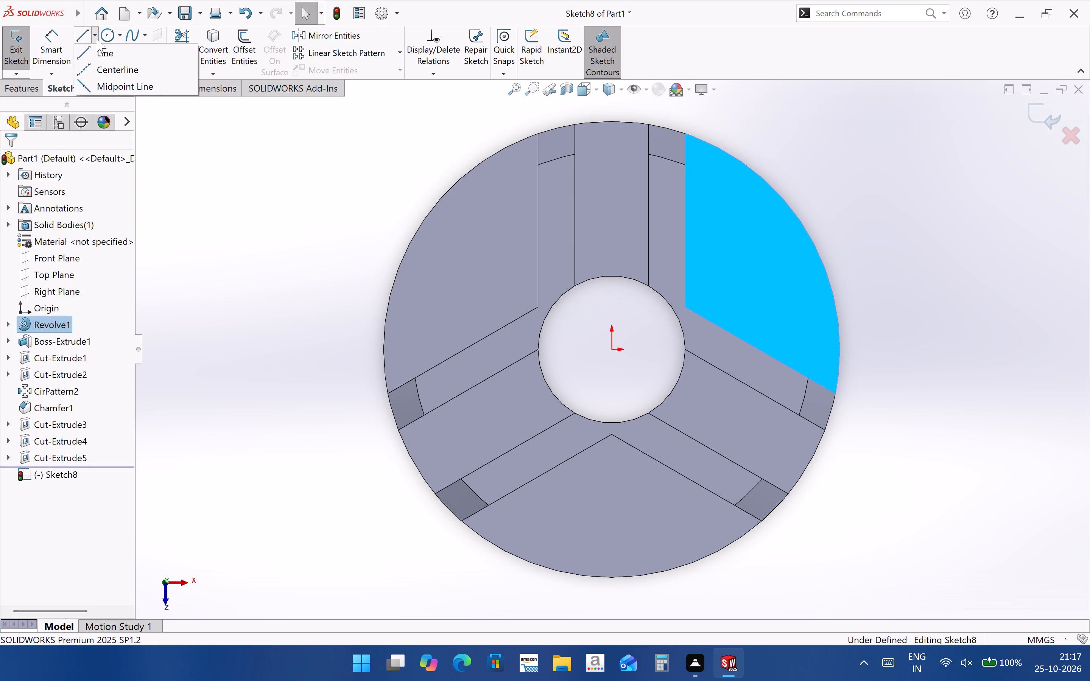
{"action": "left_click", "coordinate": [105, 73]}
{"action": "left_click", "coordinate": [613, 348]}
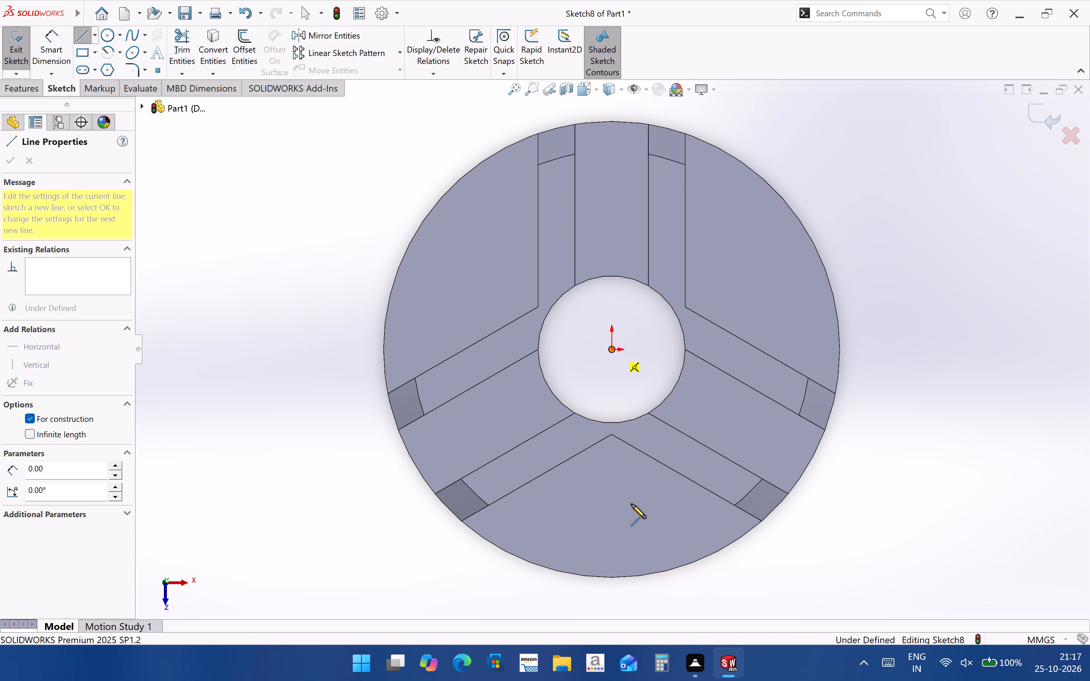
{"action": "left_click", "coordinate": [612, 589]}
{"action": "key", "text": "Escape"}
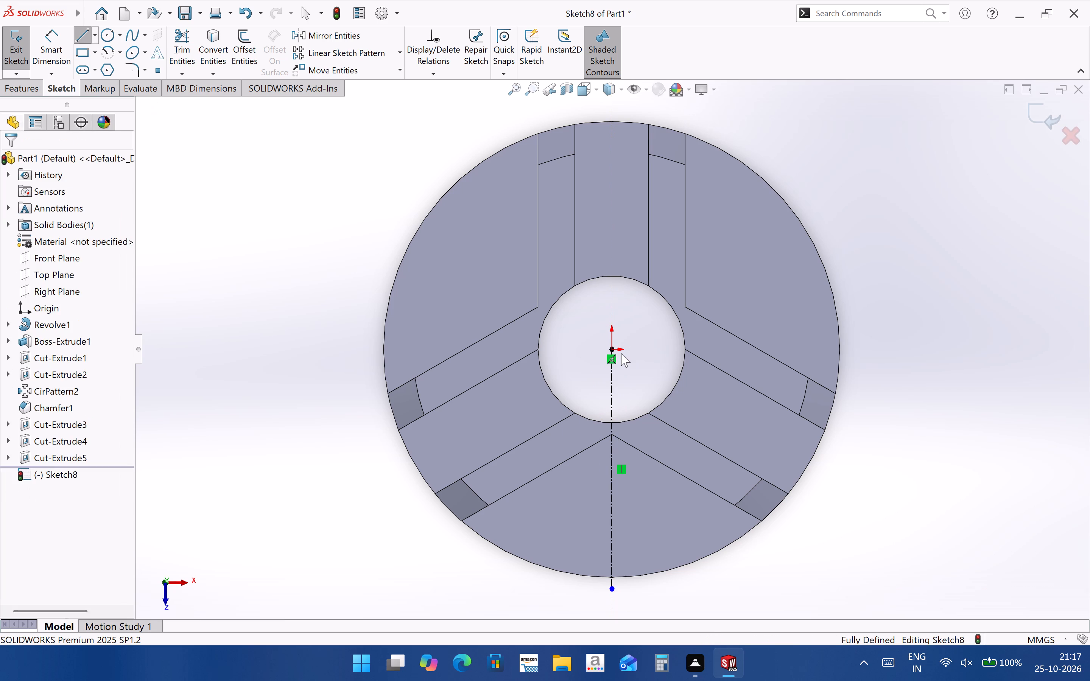
Sketch a second, slanted centerline about 33.5 mm long from the origin past the rim, on the -X side of the vertical centerline.
{"action": "key", "text": "Return"}
{"action": "left_click", "coordinate": [612, 350]}
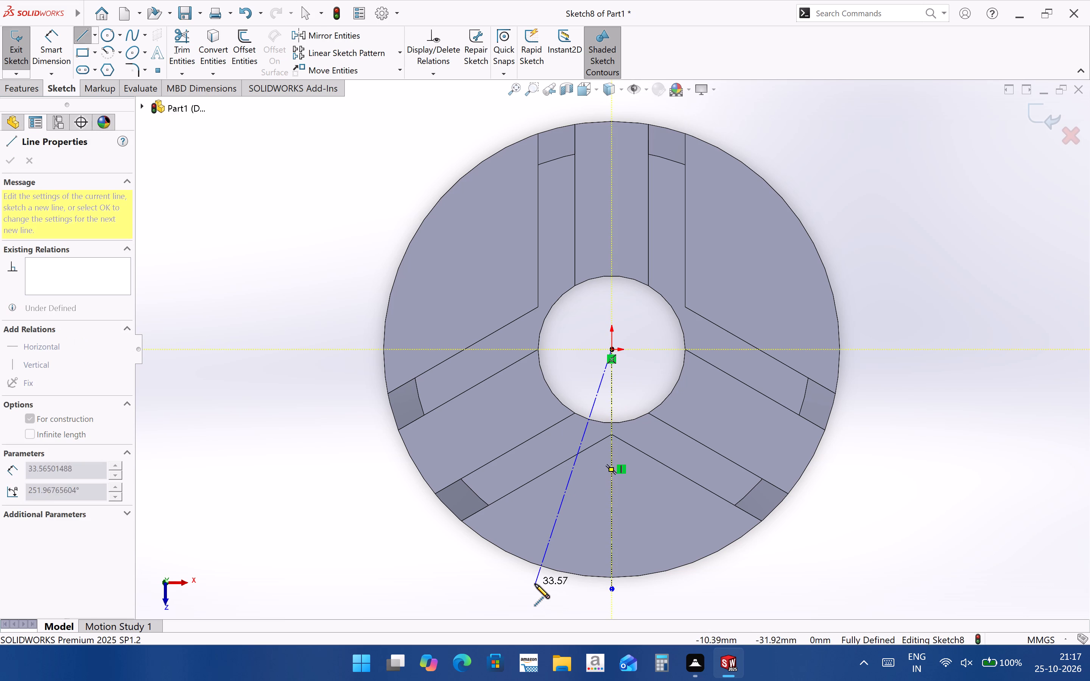
{"action": "left_click", "coordinate": [535, 584]}
{"action": "key", "text": "Escape"}
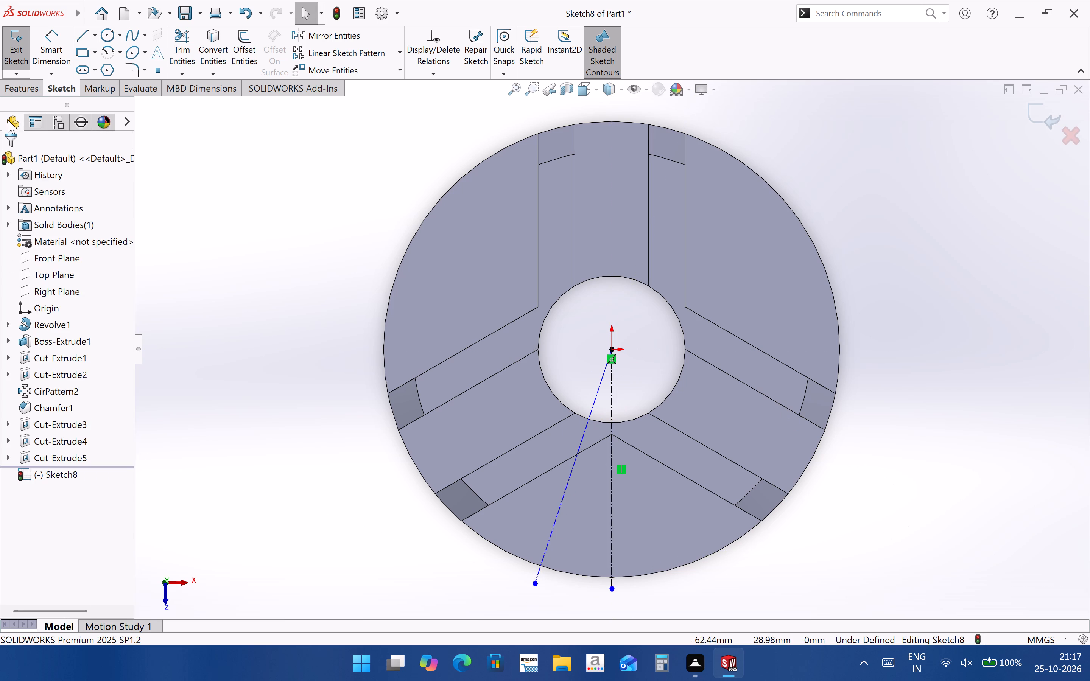
Dimension the angle between the two centerlines as 15°.
{"action": "left_click", "coordinate": [60, 65]}
{"action": "left_click", "coordinate": [565, 493]}
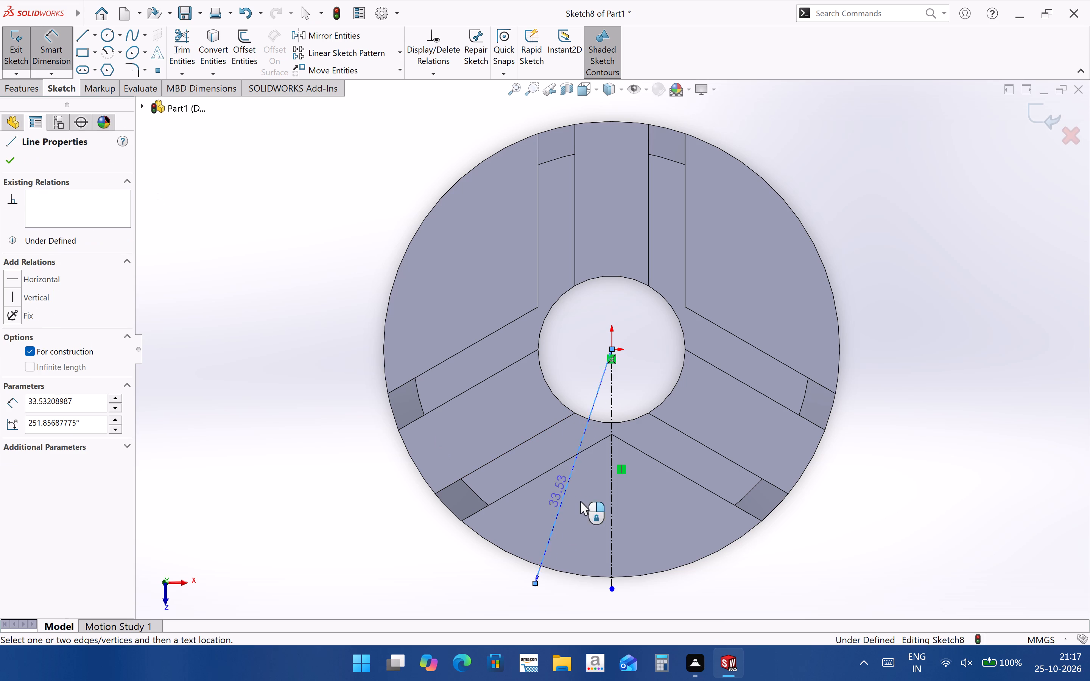
{"action": "left_click", "coordinate": [612, 510], "text": "ctrl"}
{"action": "left_click", "coordinate": [593, 519]}
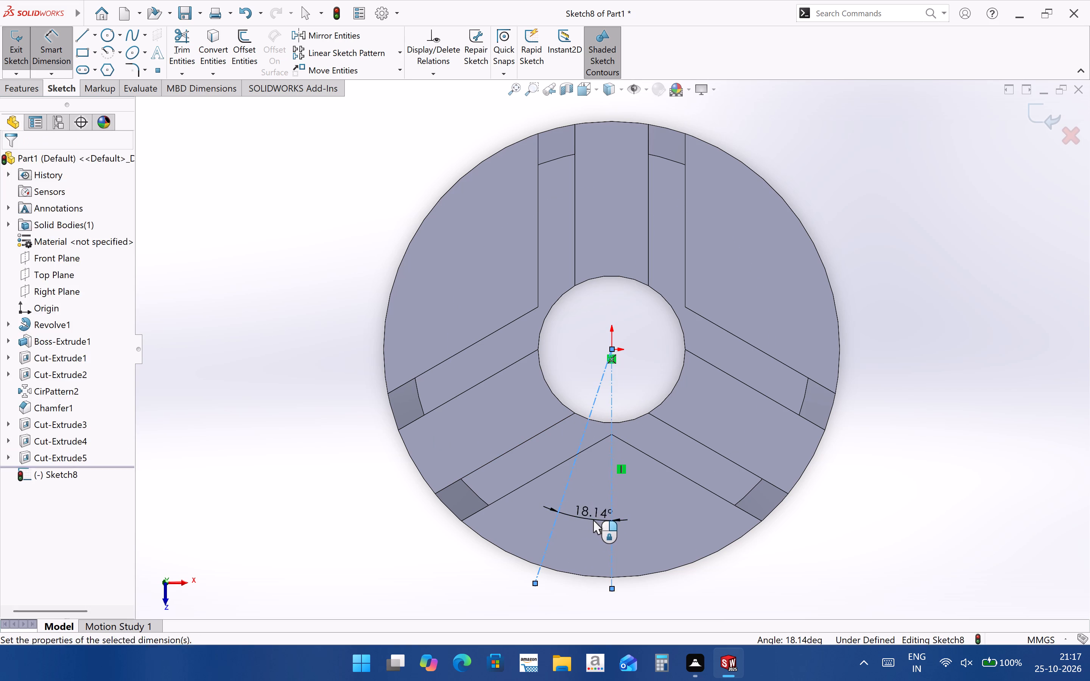
{"action": "type", "text": "15"}
{"action": "key", "text": "Return"}
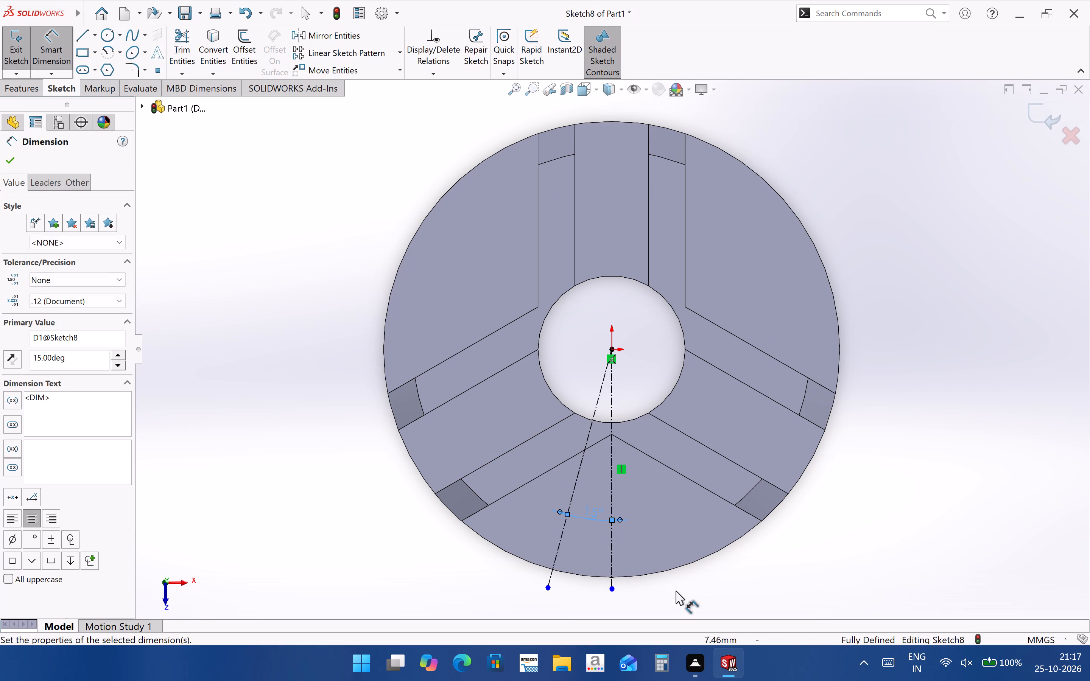
{"action": "left_click", "coordinate": [687, 598]}
Sketch a circle about 47.2 mm in diameter centered on the origin.
{"action": "scroll", "coordinate": [598, 459], "scroll_direction": "up", "scroll_amount": 1}
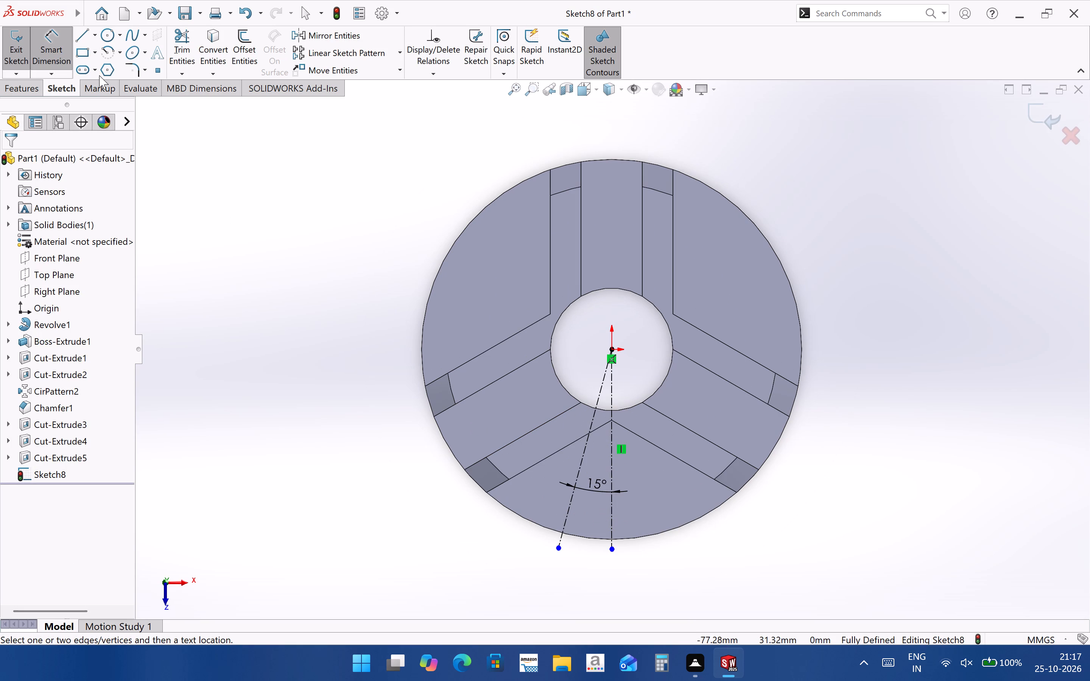
{"action": "left_click", "coordinate": [115, 34]}
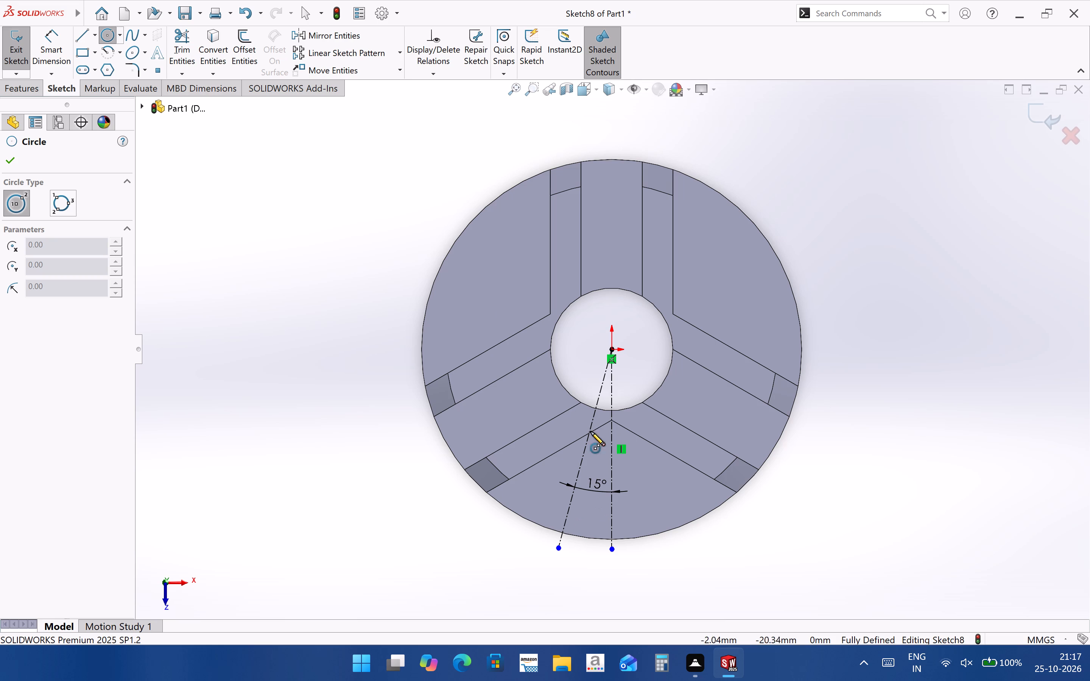
{"action": "left_click", "coordinate": [117, 38]}
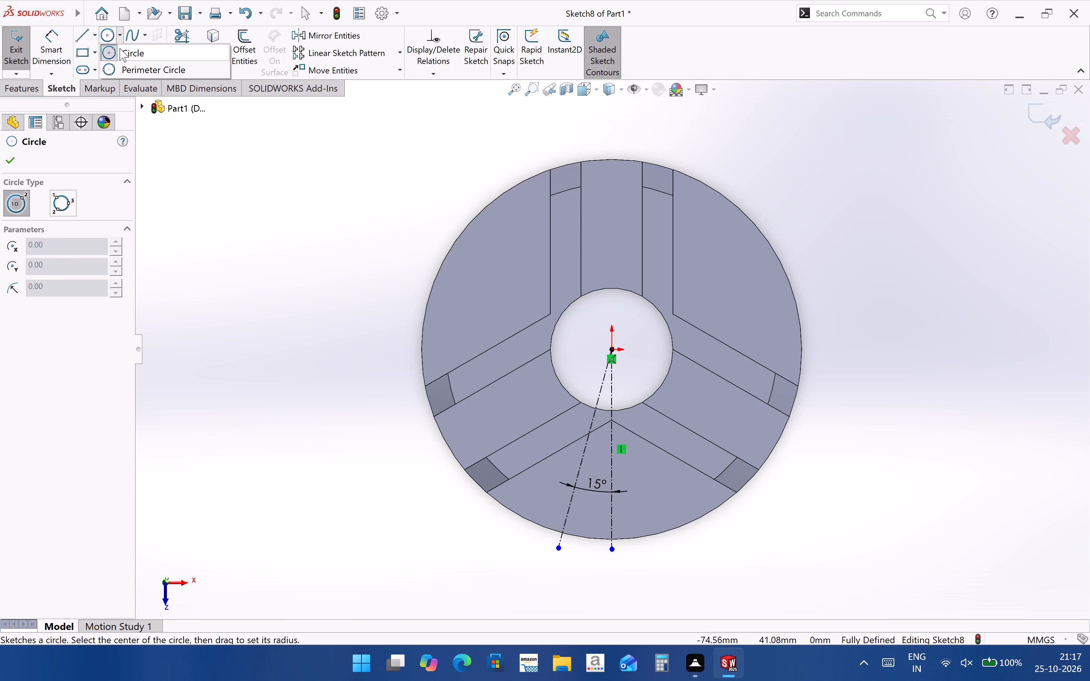
{"action": "left_click", "coordinate": [120, 48]}
{"action": "left_click", "coordinate": [105, 34]}
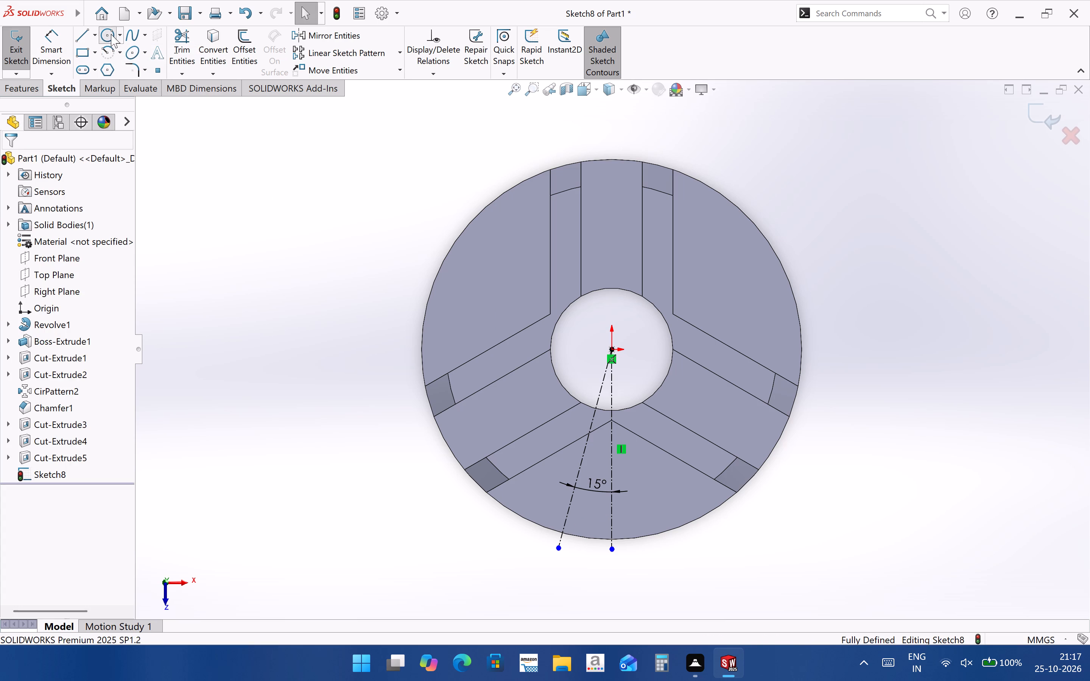
{"action": "left_click", "coordinate": [611, 350]}
{"action": "left_click", "coordinate": [704, 238]}
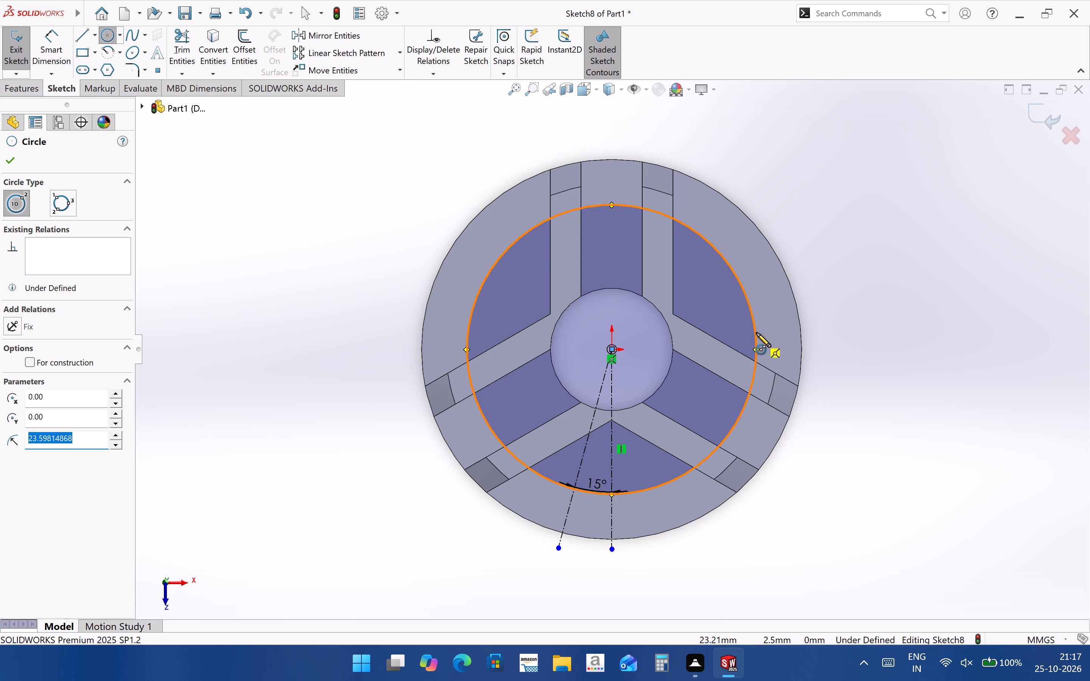
{"action": "key", "text": "Escape"}
Convert the origin-centered circle to construction geometry.
{"action": "left_click", "coordinate": [745, 296]}
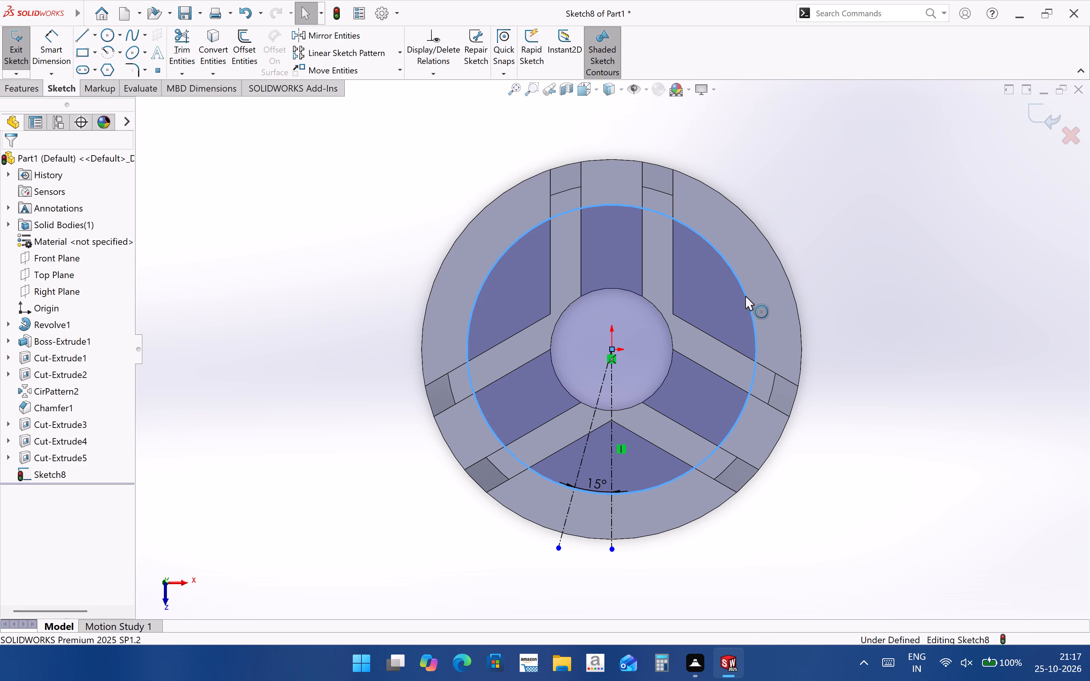
{"action": "right_click", "coordinate": [745, 296]}
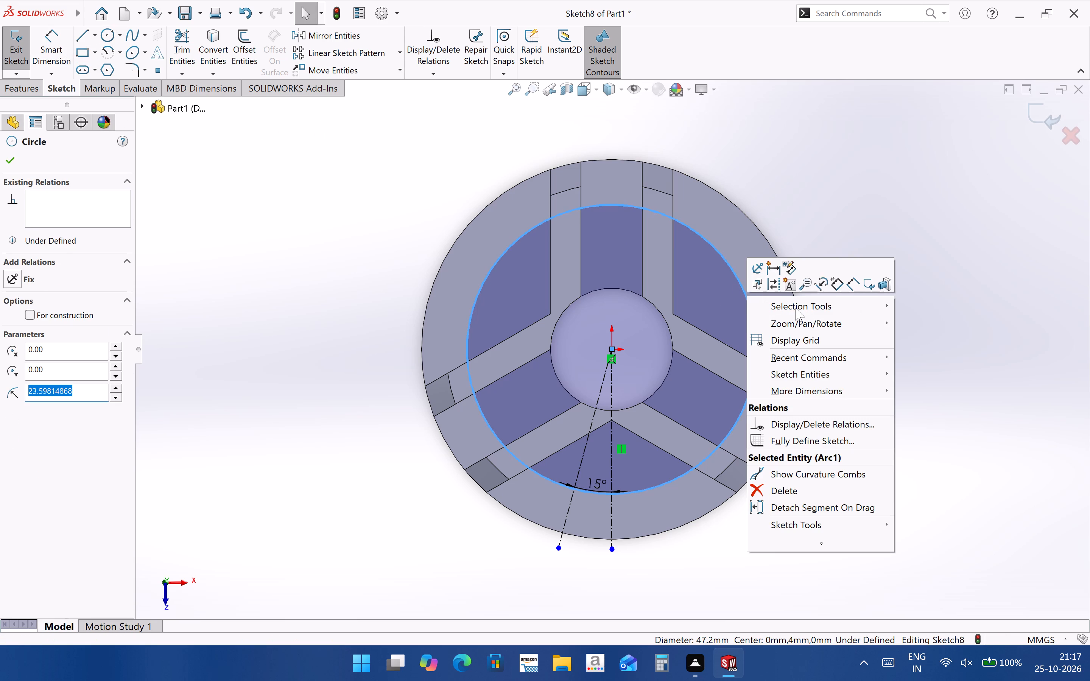
{"action": "left_click", "coordinate": [794, 206]}
{"action": "left_click", "coordinate": [740, 281]}
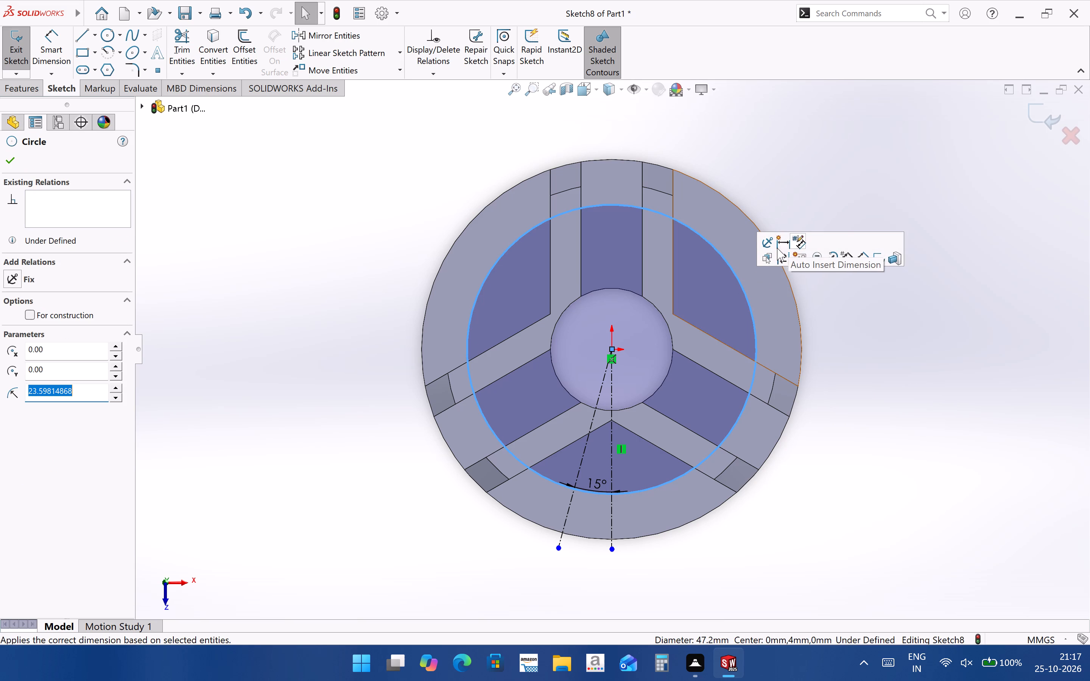
{"action": "right_click", "coordinate": [747, 300]}
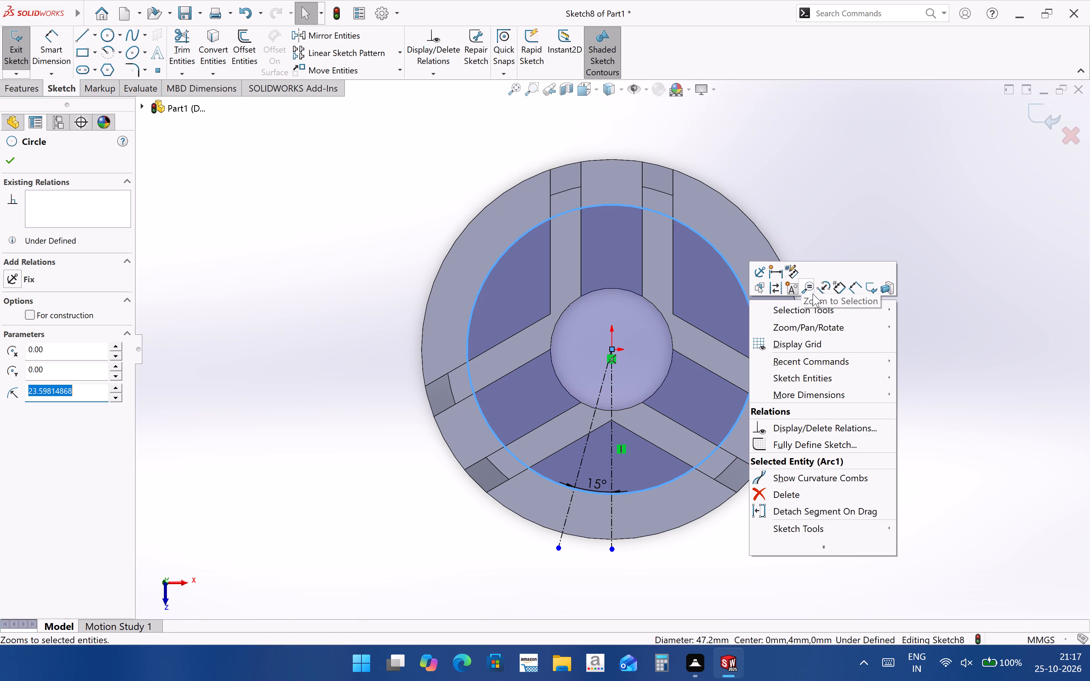
{"action": "left_click", "coordinate": [914, 197]}
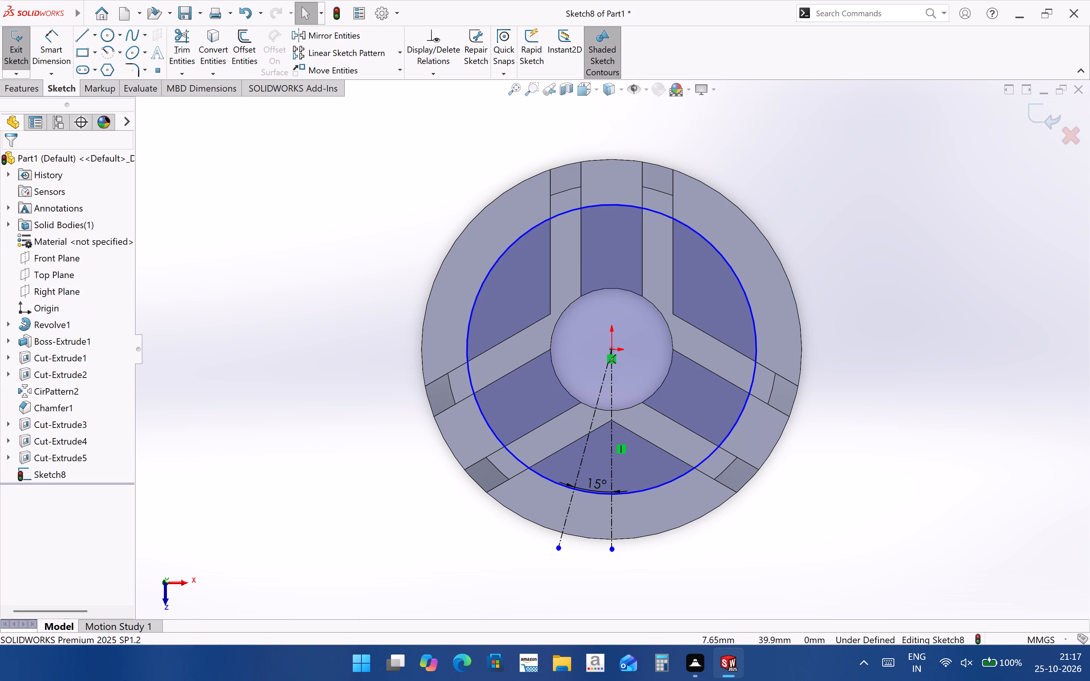
{"action": "left_click", "coordinate": [721, 257]}
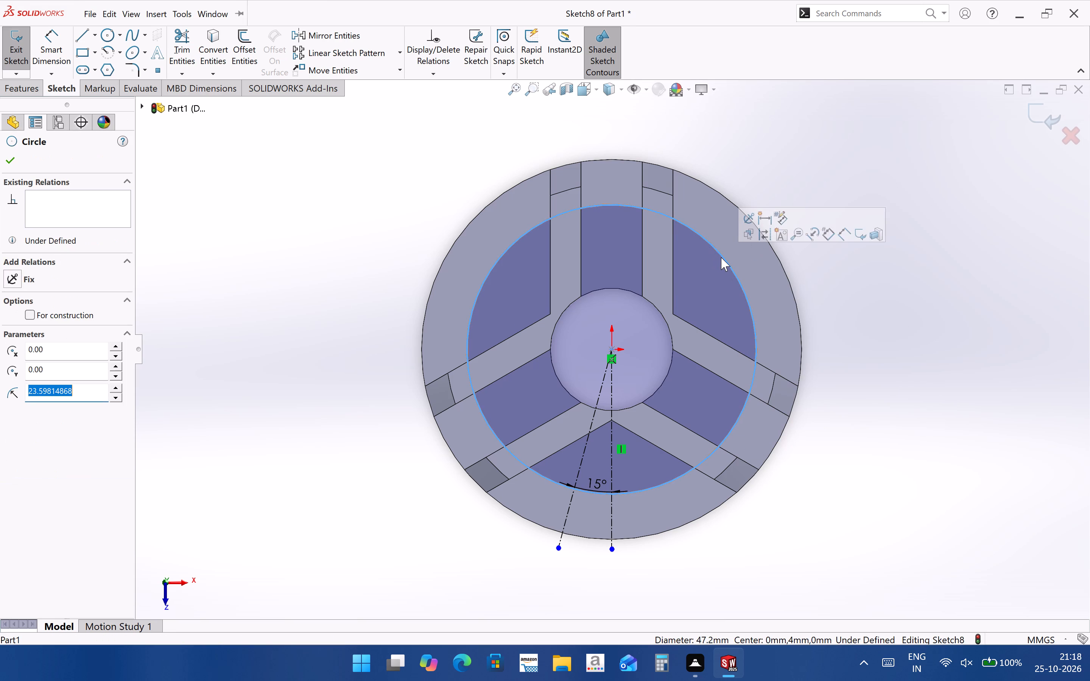
{"action": "right_click", "coordinate": [721, 257]}
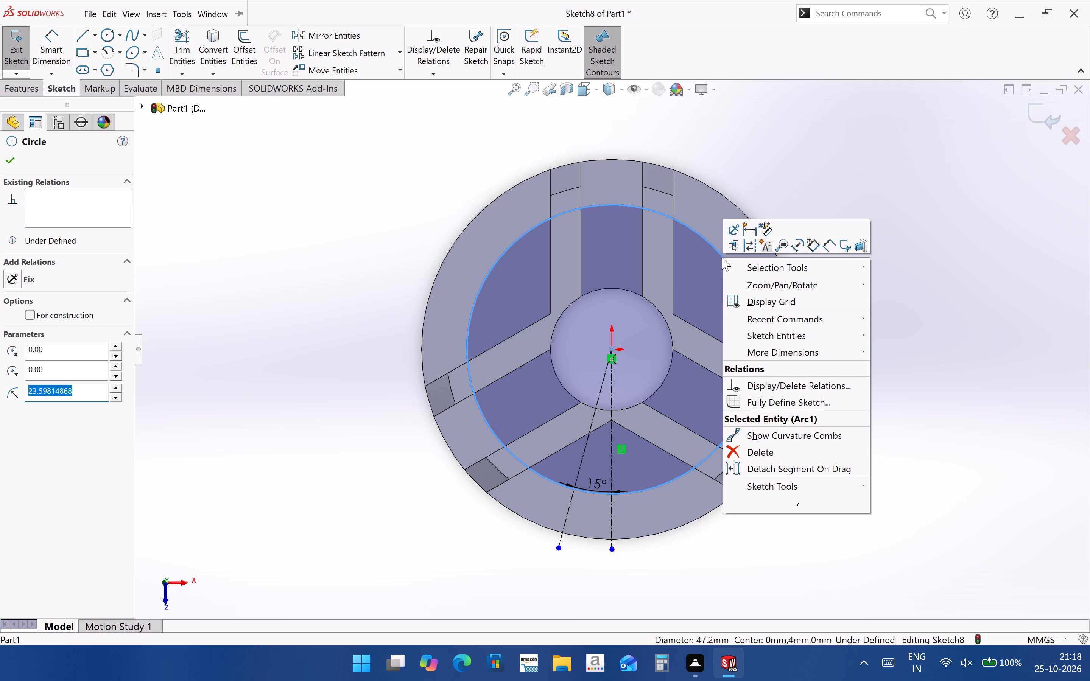
{"action": "left_click", "coordinate": [747, 248]}
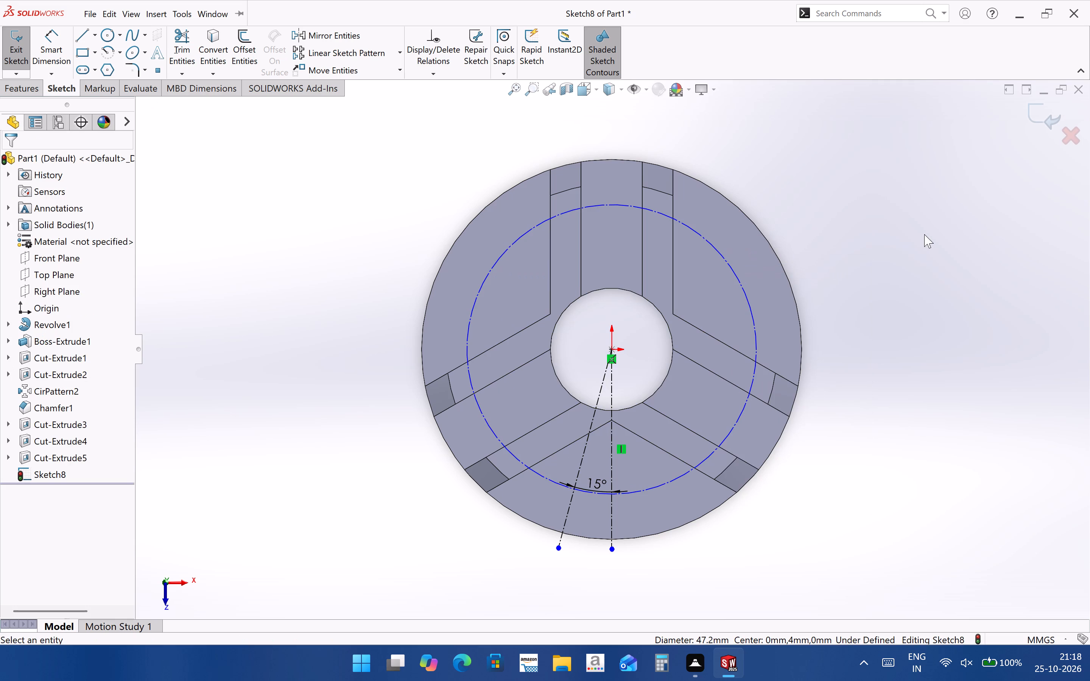
{"action": "left_click", "coordinate": [924, 234]}
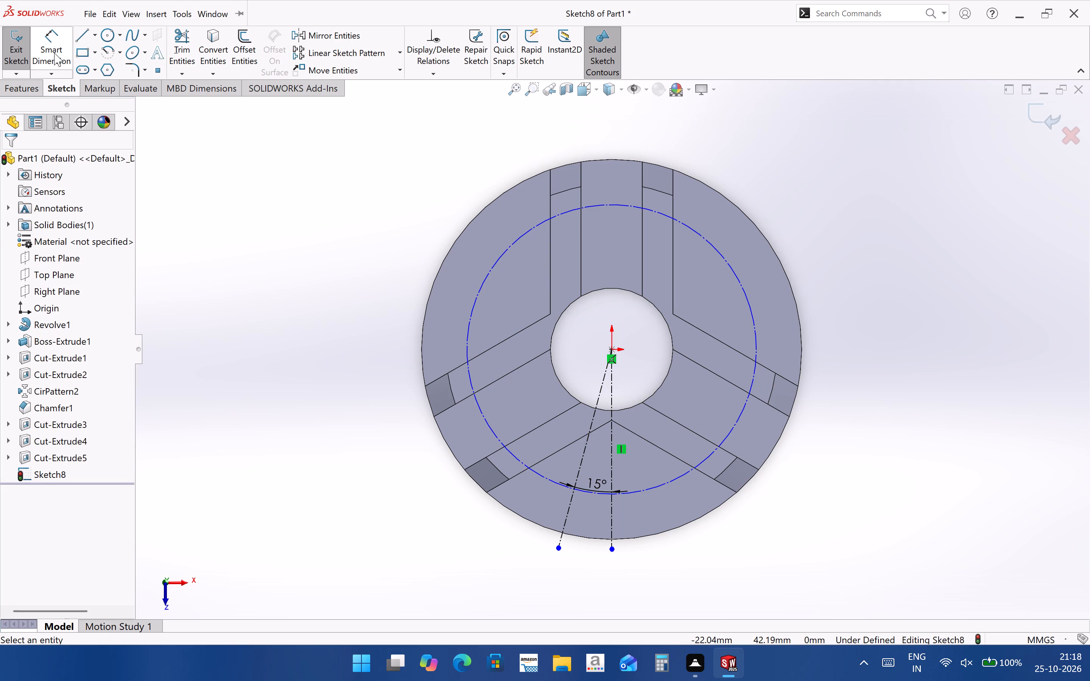
Dimension the construction circle's diameter as 50 mm.
{"action": "left_click", "coordinate": [54, 53]}
{"action": "left_click", "coordinate": [732, 268]}
{"action": "left_click", "coordinate": [859, 201]}
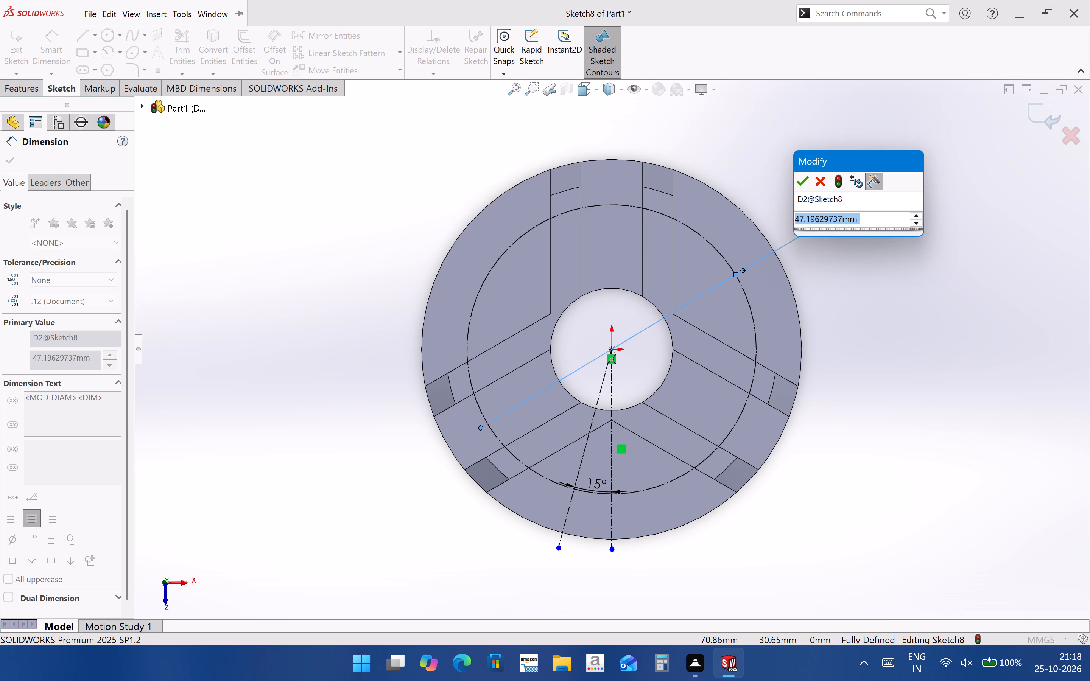
{"action": "key", "text": "5"}
{"action": "key", "text": "0"}
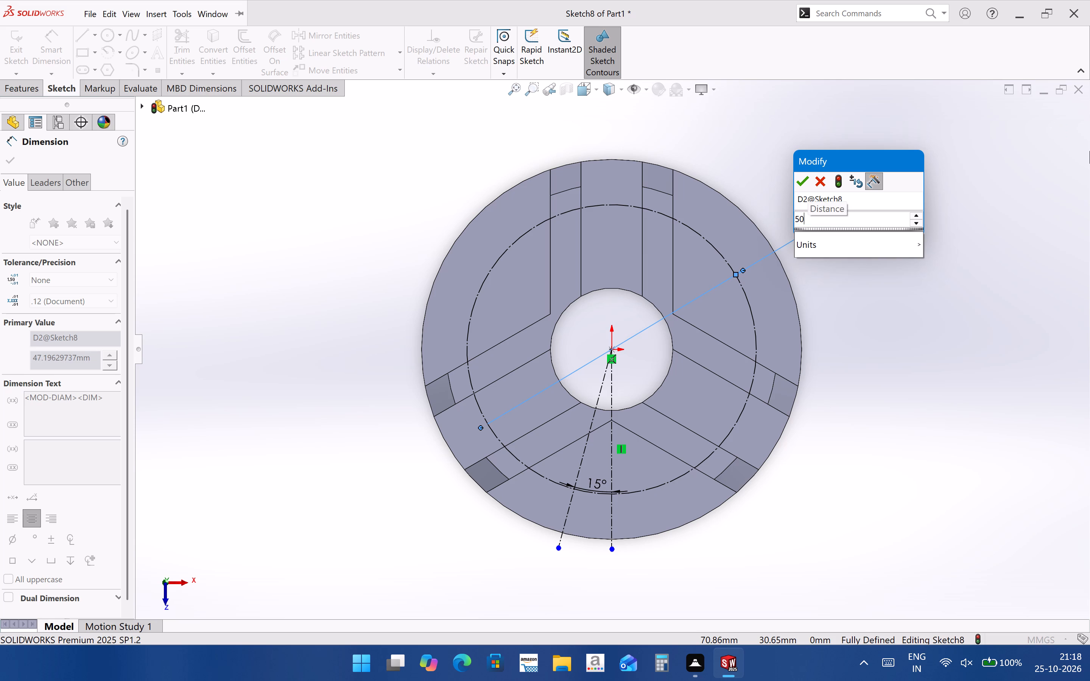
{"action": "key", "text": "Return"}
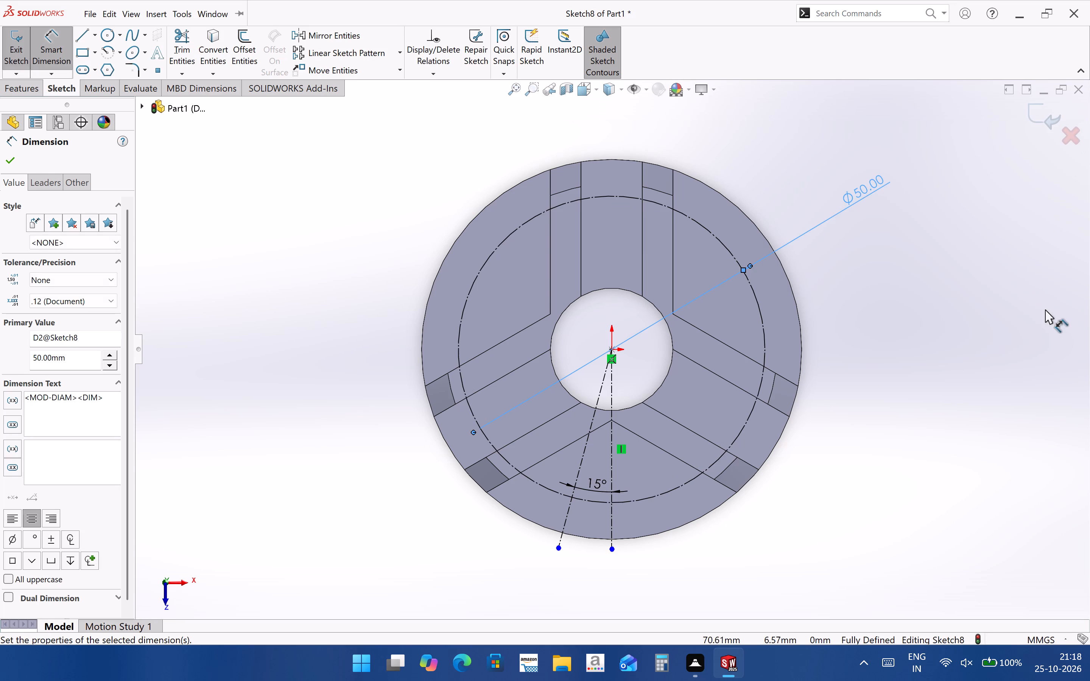
{"action": "left_click", "coordinate": [1045, 309]}
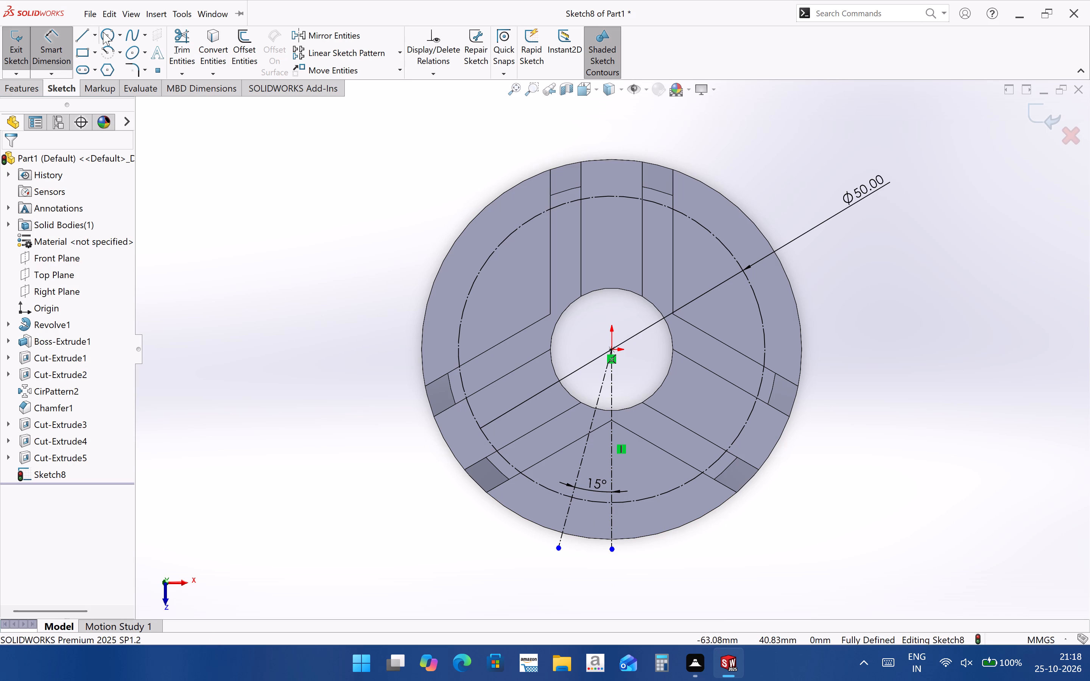
Sketch a small circle about 0.77 mm in diameter where the slanted centerline crosses the 50 mm construction circle.
{"action": "left_click", "coordinate": [103, 32]}
{"action": "scroll", "coordinate": [577, 521], "scroll_direction": "down", "scroll_amount": 6}
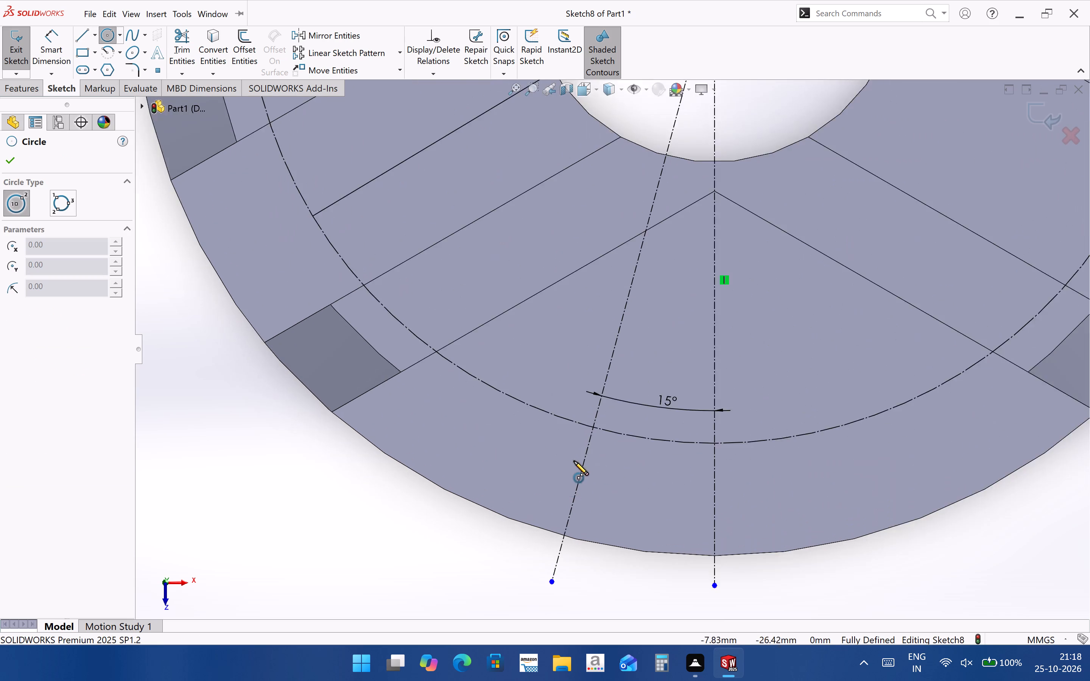
{"action": "scroll", "coordinate": [587, 432], "scroll_direction": "down", "scroll_amount": 7}
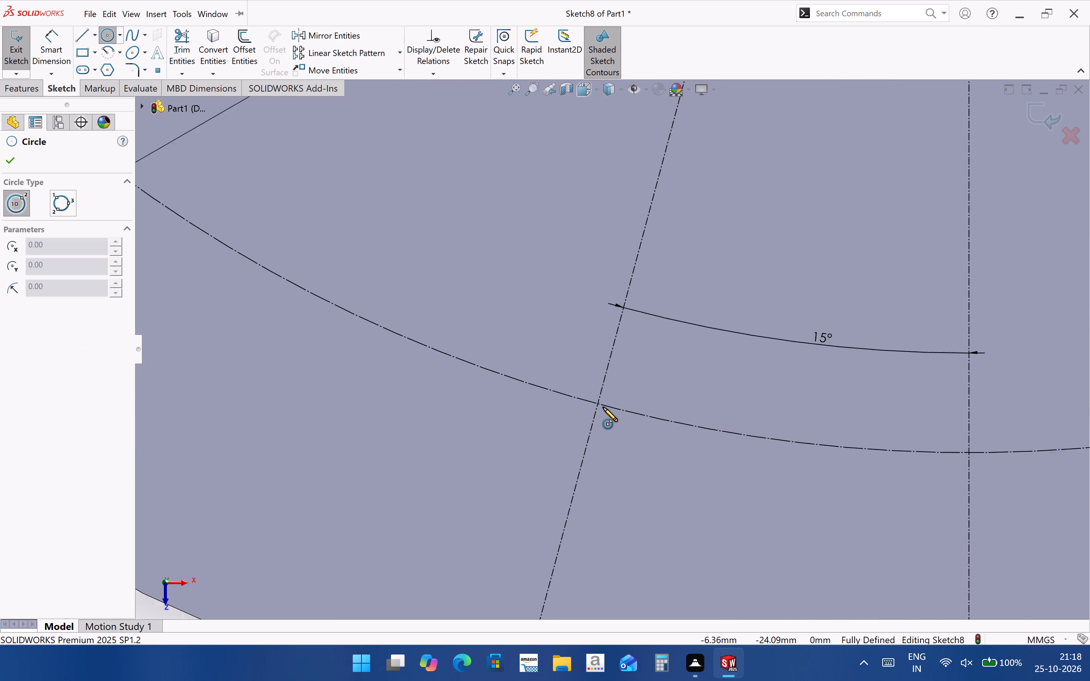
{"action": "scroll", "coordinate": [603, 407], "scroll_direction": "down", "scroll_amount": 2}
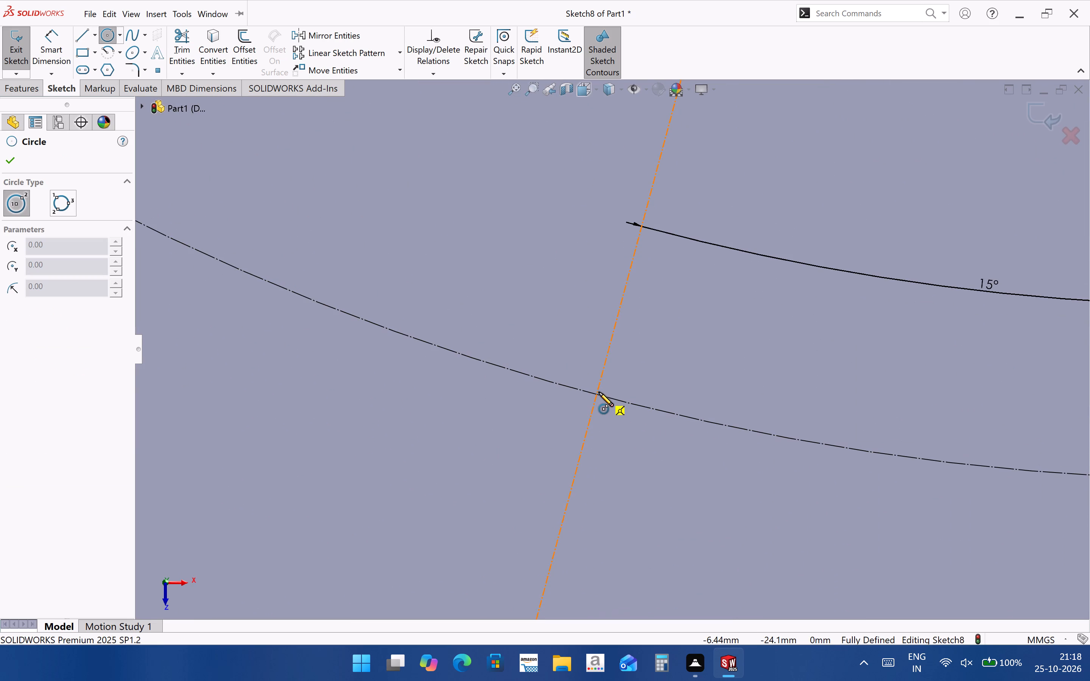
{"action": "left_click", "coordinate": [597, 393]}
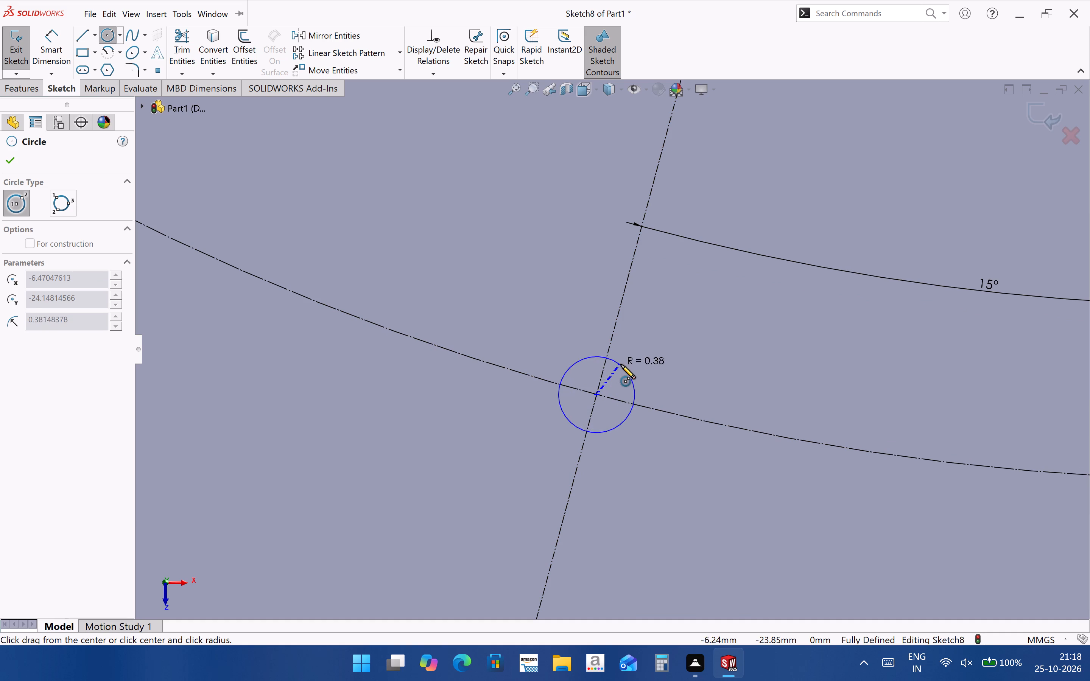
{"action": "left_click", "coordinate": [621, 364]}
Dimension the small circle's diameter as 9.5 mm.
{"action": "left_click", "coordinate": [51, 55]}
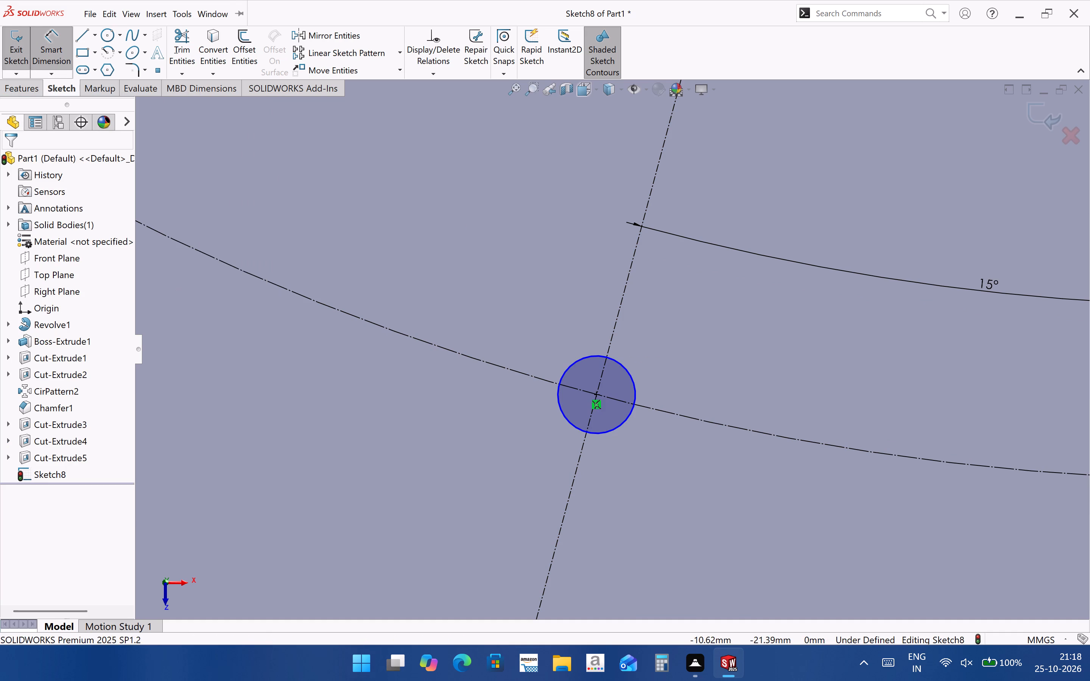
{"action": "left_click", "coordinate": [632, 415]}
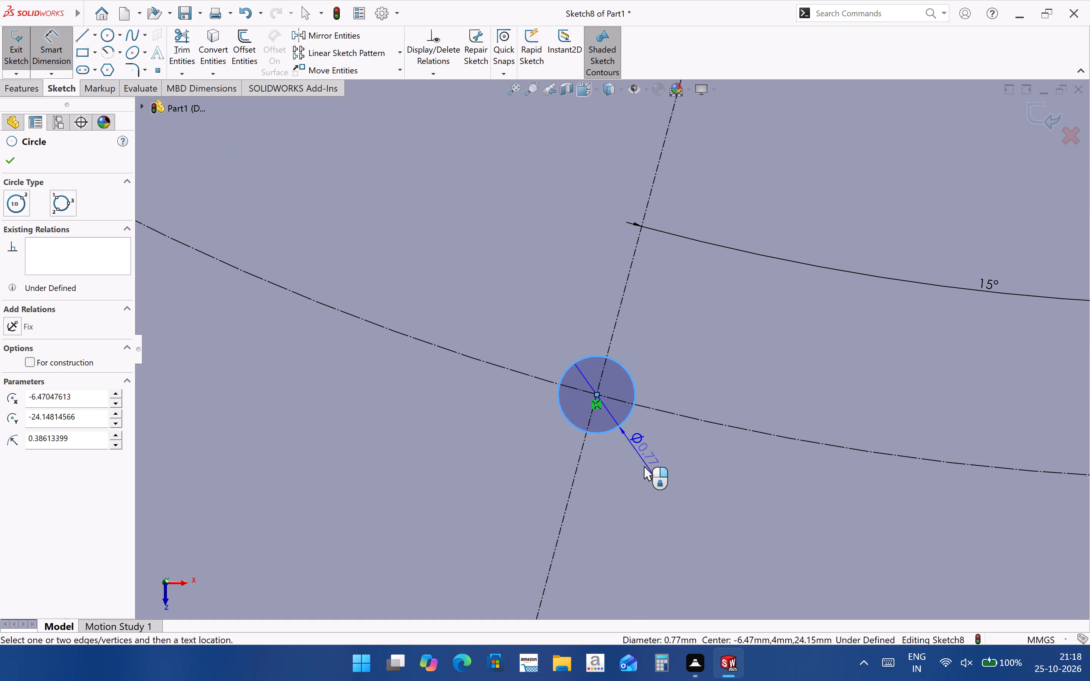
{"action": "left_click", "coordinate": [644, 466]}
{"action": "key", "text": "9"}
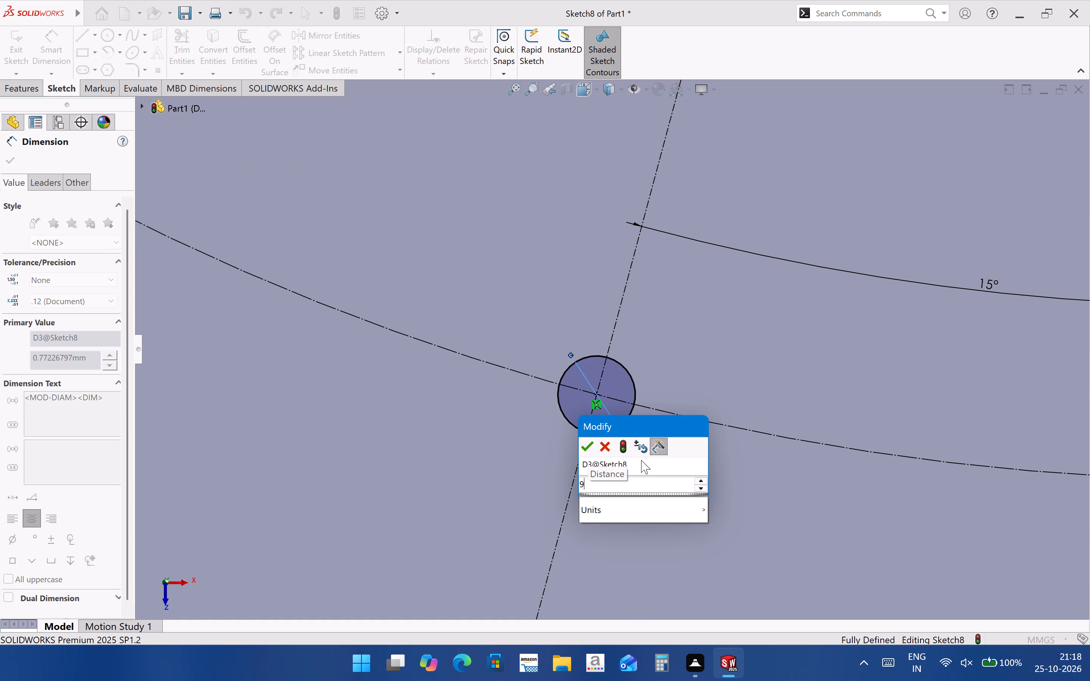
{"action": "type", "text": ".5"}
{"action": "key", "text": "Return"}
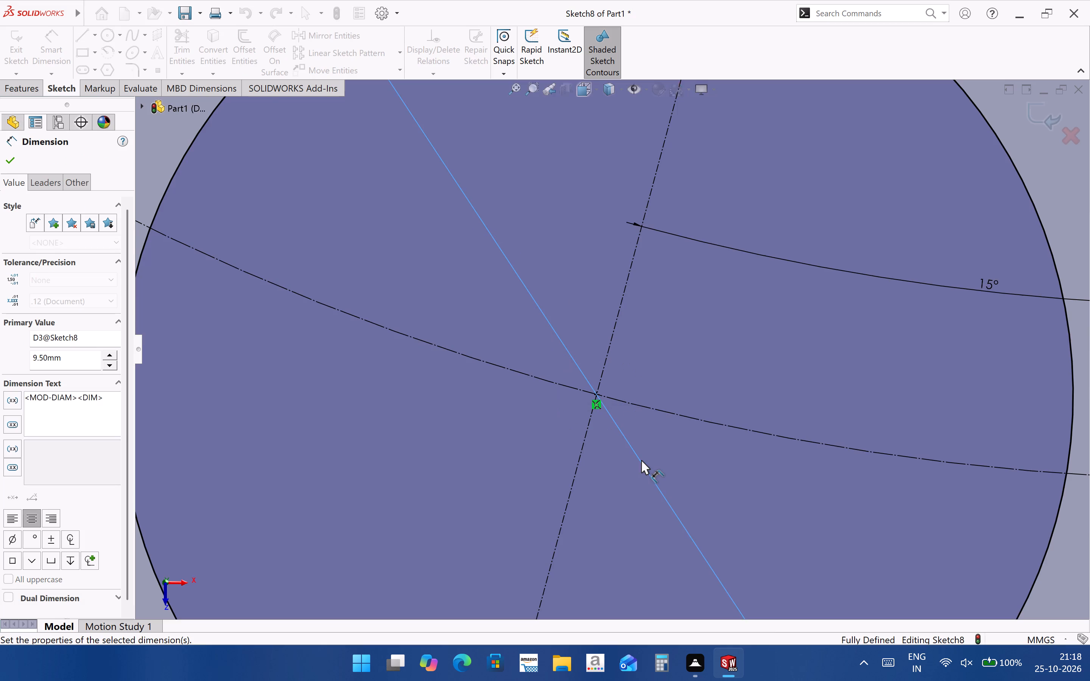
Start an extruded cut from the sketch with the 9.5 mm circle on the disc's flat face.
{"action": "scroll", "coordinate": [770, 421], "scroll_direction": "up", "scroll_amount": 9}
{"action": "middle_click_drag", "start_coordinate": [742, 454], "coordinate": [735, 329]}
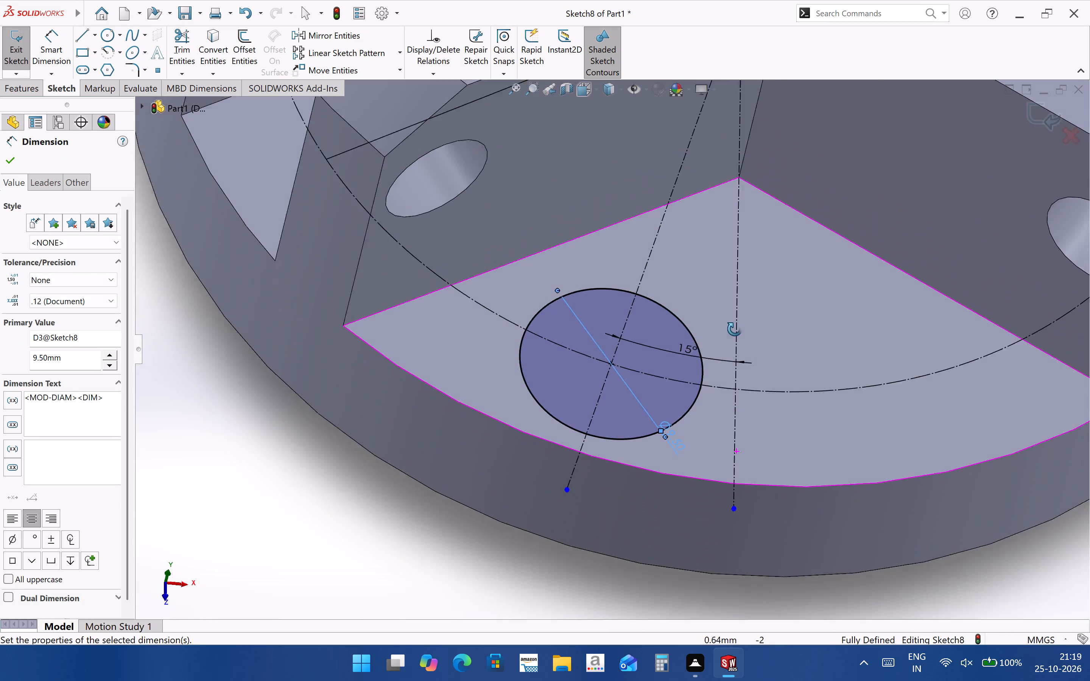
{"action": "middle_click_drag", "start_coordinate": [735, 329], "coordinate": [719, 357]}
{"action": "scroll", "coordinate": [733, 391], "scroll_direction": "up", "scroll_amount": 2}
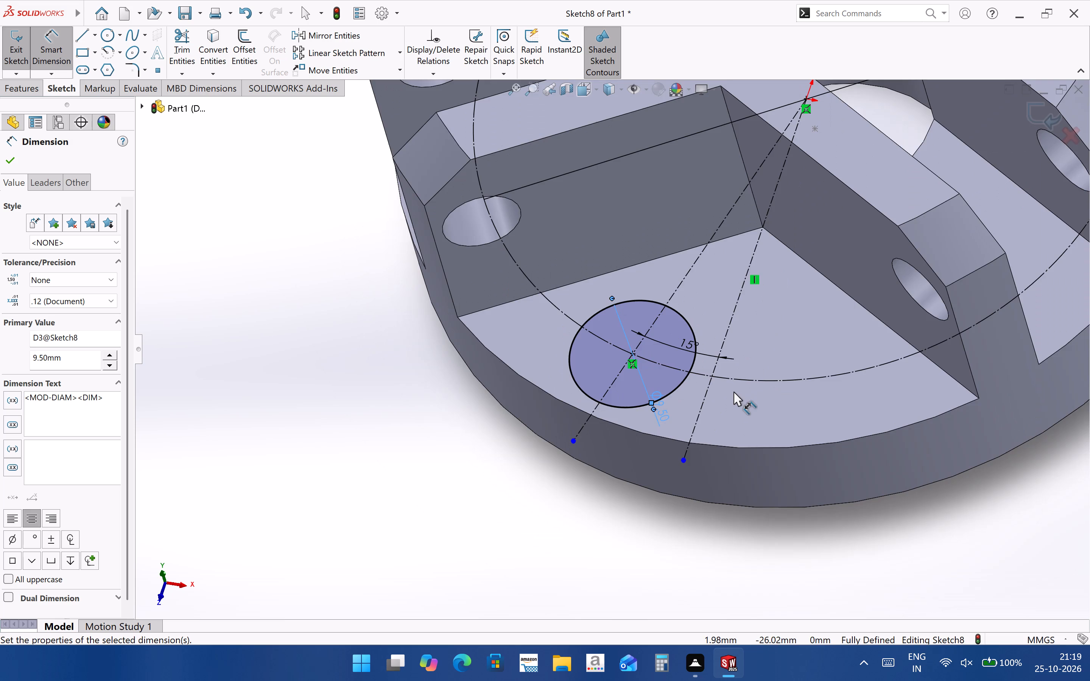
{"action": "scroll", "coordinate": [734, 392], "scroll_direction": "up", "scroll_amount": 3}
{"action": "scroll", "coordinate": [810, 471], "scroll_direction": "up", "scroll_amount": 1}
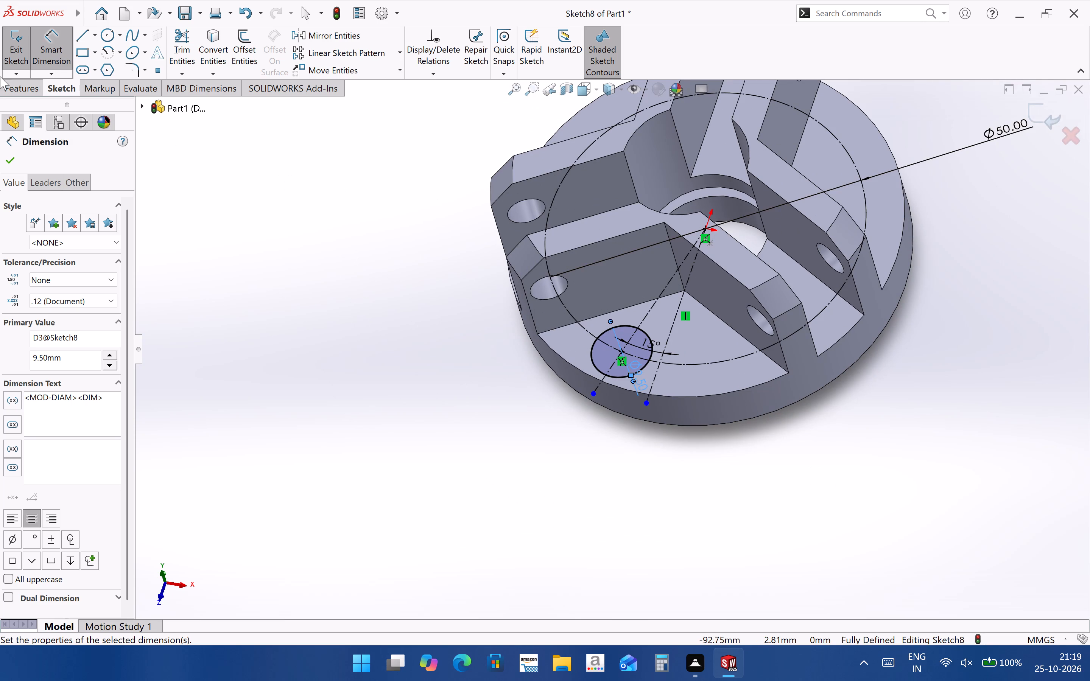
{"action": "left_click", "coordinate": [14, 83]}
{"action": "left_click", "coordinate": [210, 44]}
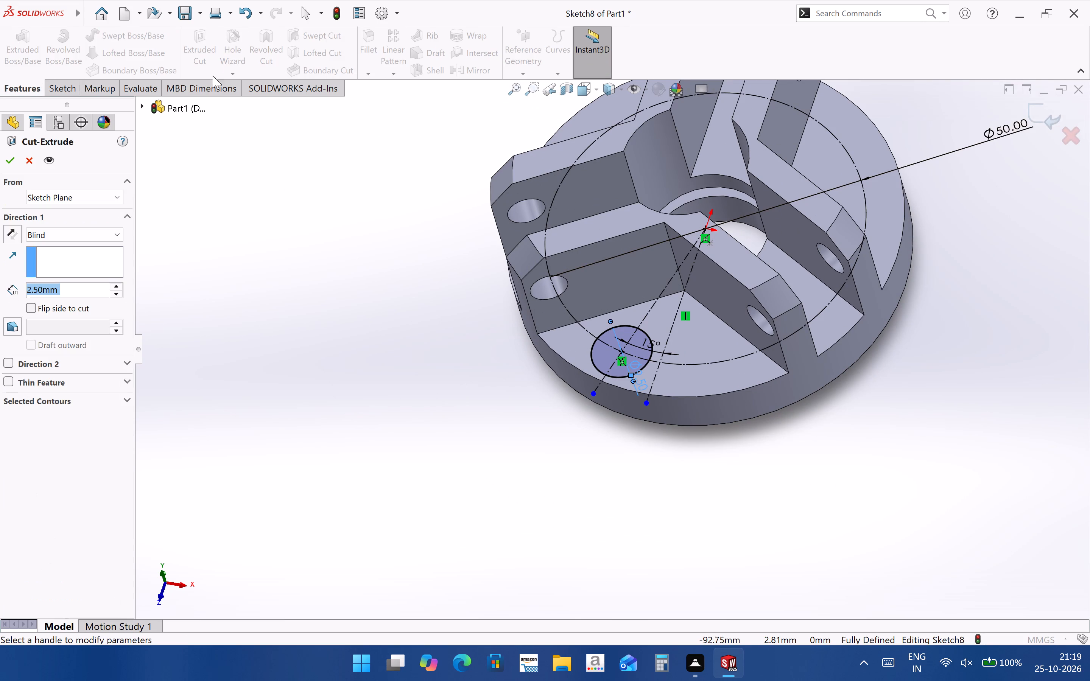
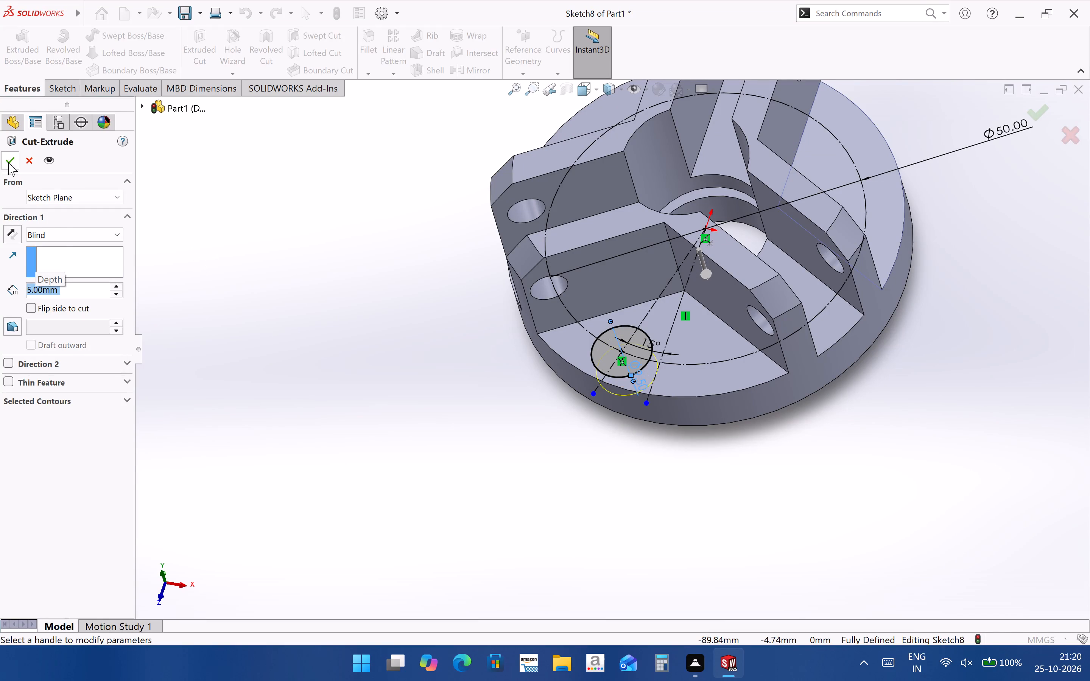
Cut the 9.5 mm circle to a blind depth of 5 mm into the disc's flat face.
{"action": "left_click", "coordinate": [5, 153]}
{"action": "left_click", "coordinate": [539, 475]}
Sketch a circle about 3.87 mm in diameter on the floor of the 9.5 mm hole, concentric with it.
{"action": "middle_click_drag", "start_coordinate": [638, 471], "coordinate": [680, 351]}
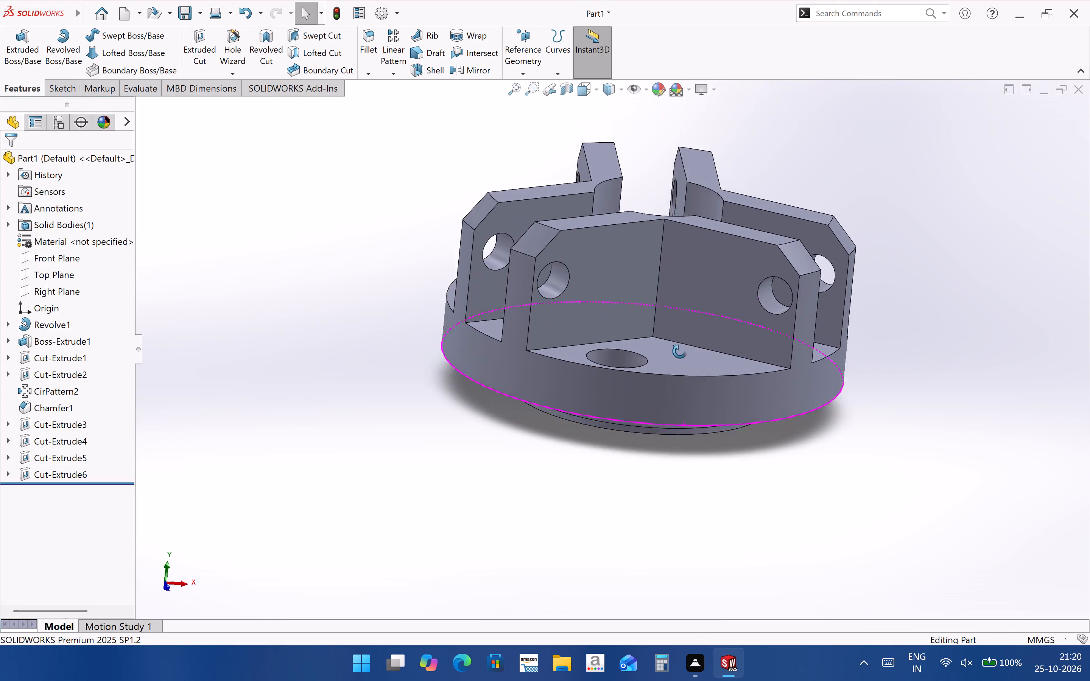
{"action": "middle_click_drag", "start_coordinate": [680, 351], "coordinate": [668, 522]}
{"action": "scroll", "coordinate": [756, 234], "scroll_direction": "up", "scroll_amount": 1}
{"action": "left_click", "coordinate": [623, 378]}
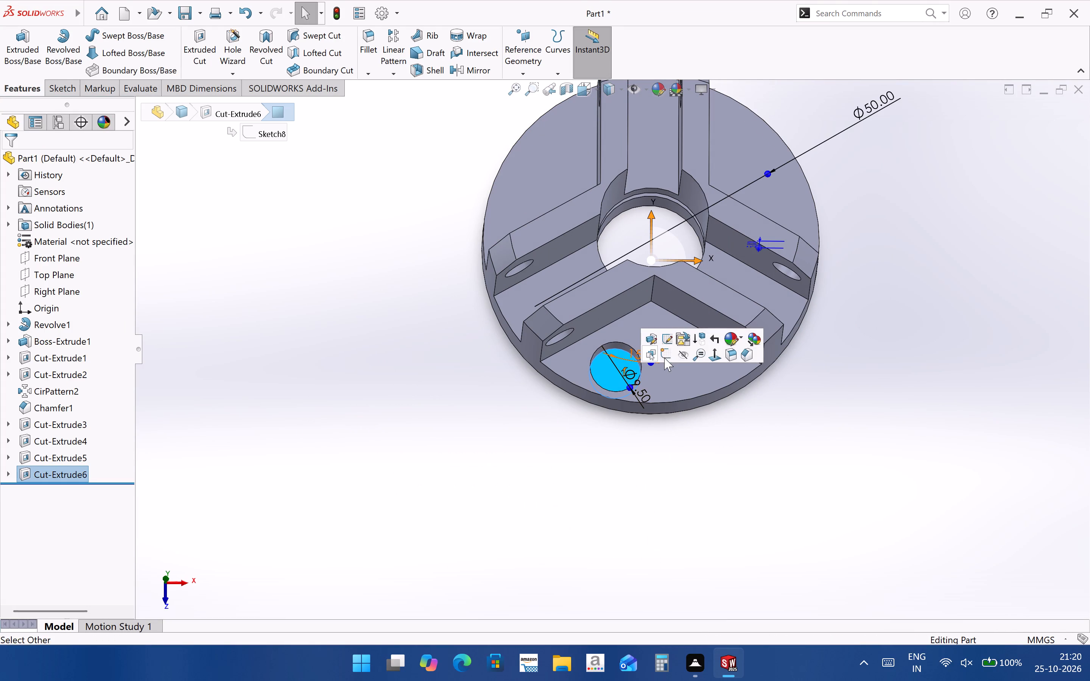
{"action": "left_click", "coordinate": [664, 358]}
{"action": "left_click", "coordinate": [111, 37]}
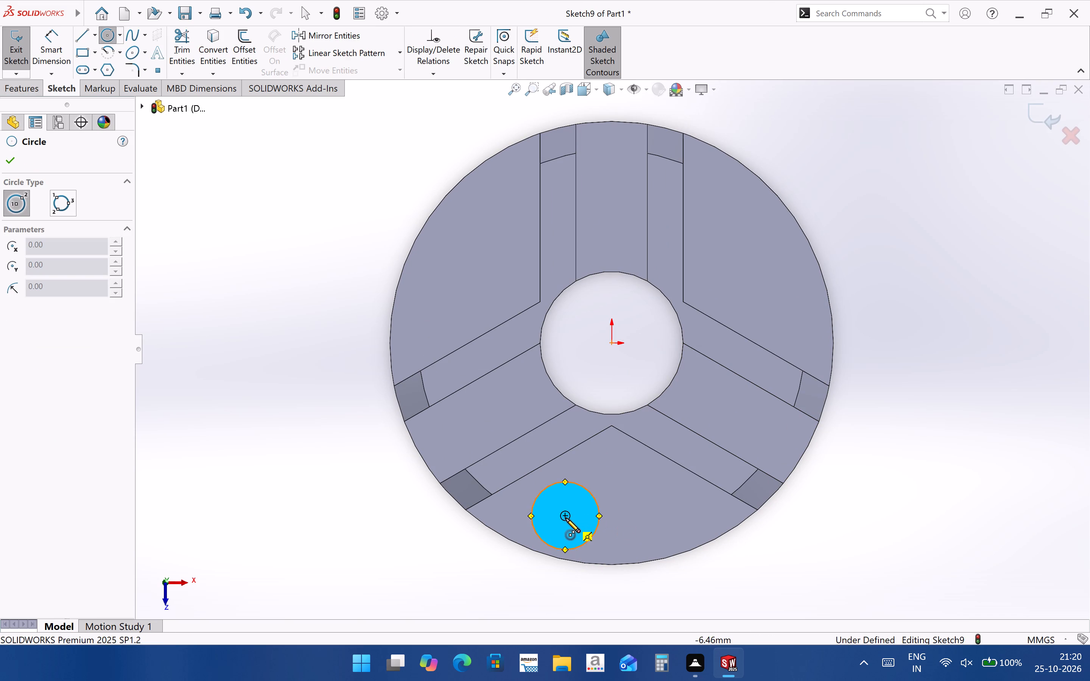
{"action": "left_click", "coordinate": [567, 518]}
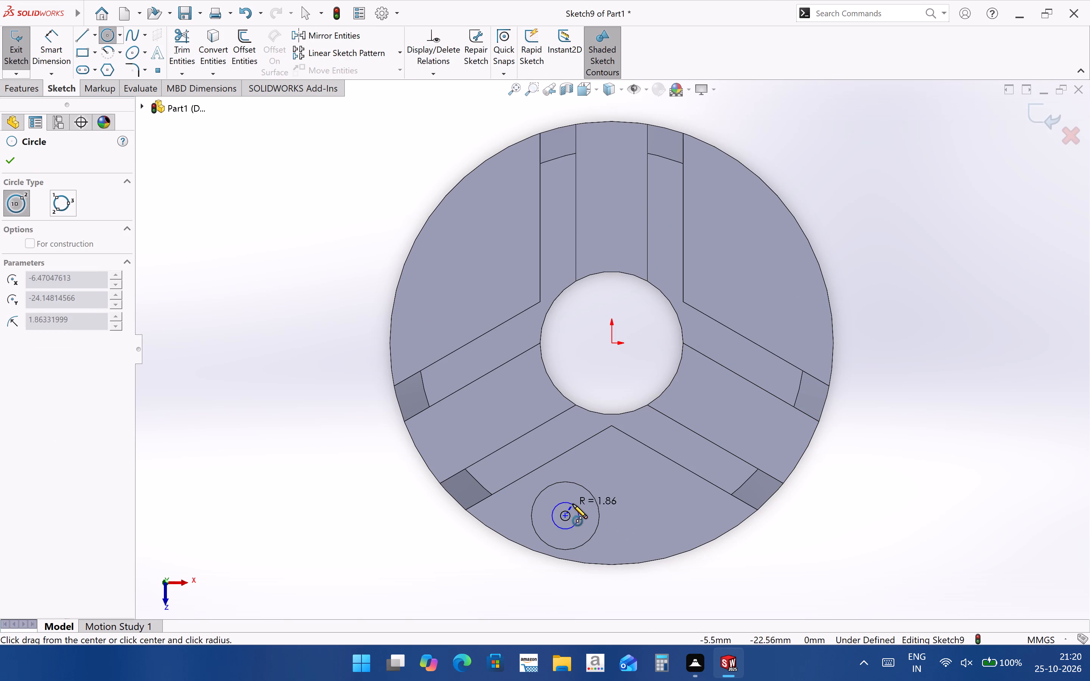
{"action": "left_click", "coordinate": [573, 504]}
Dimension the concentric circle's diameter as 5.5 mm.
{"action": "left_click", "coordinate": [45, 40]}
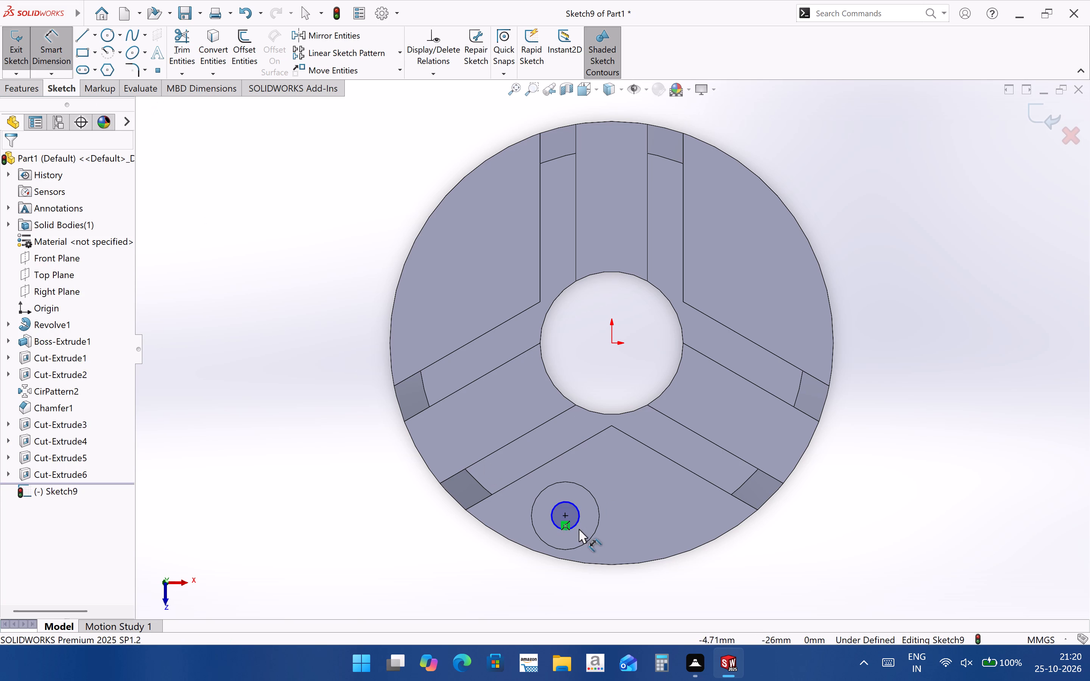
{"action": "left_click", "coordinate": [578, 523]}
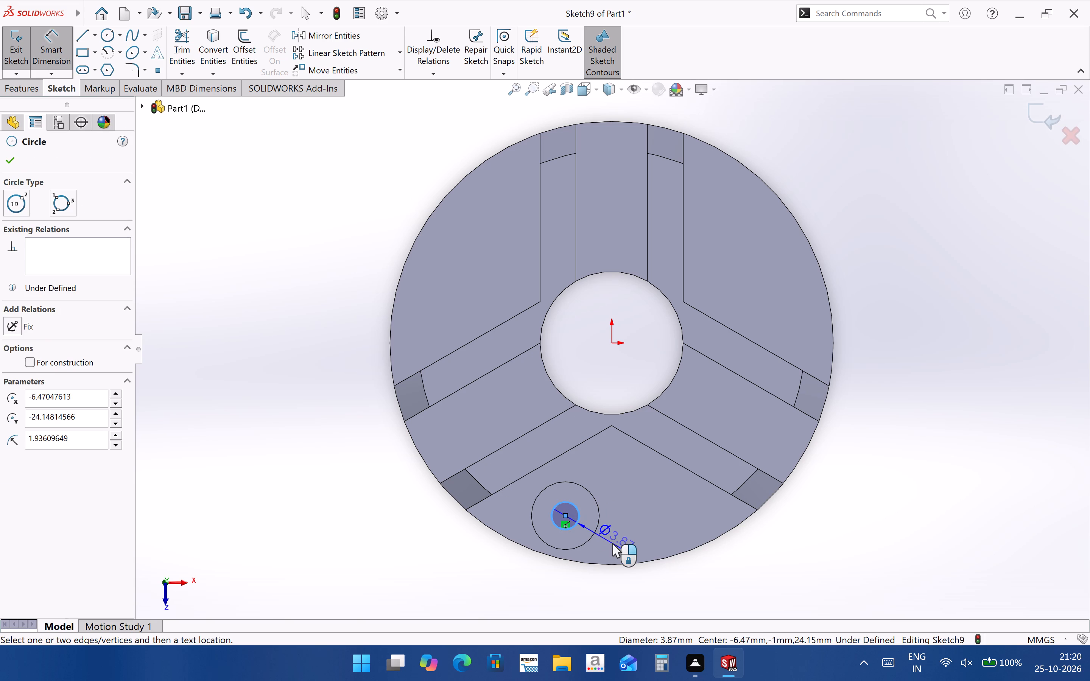
{"action": "left_click", "coordinate": [612, 543]}
{"action": "type", "text": "5,5"}
{"action": "key", "text": "BackSpace"}
{"action": "key", "text": "BackSpace"}
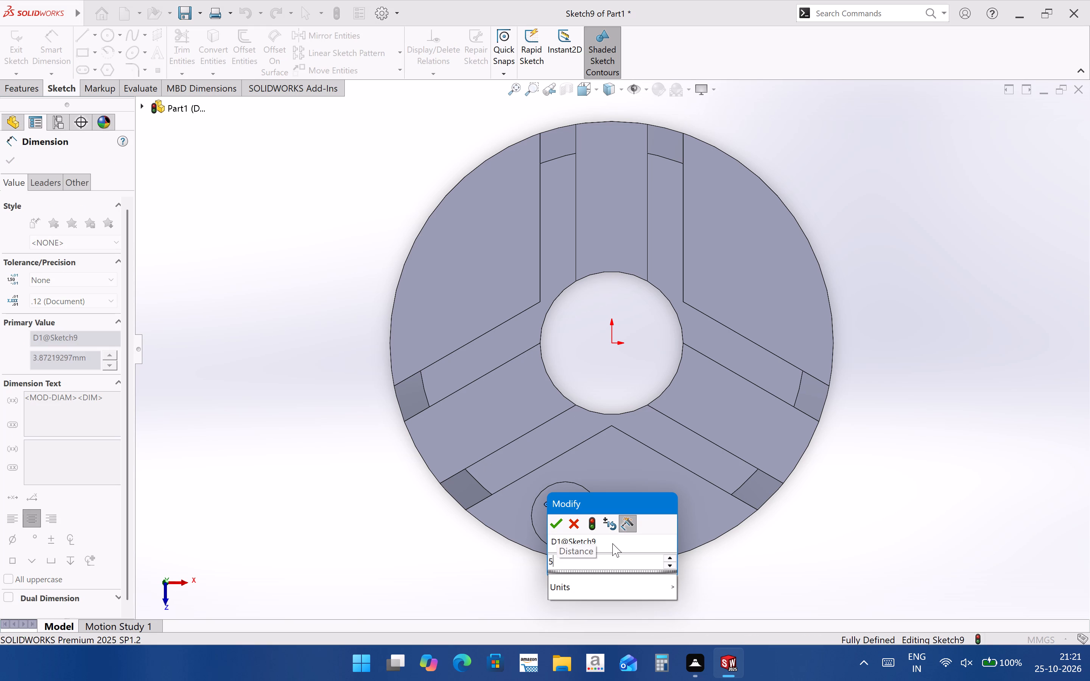
{"action": "type", "text": ".5"}
{"action": "key", "text": "Return"}
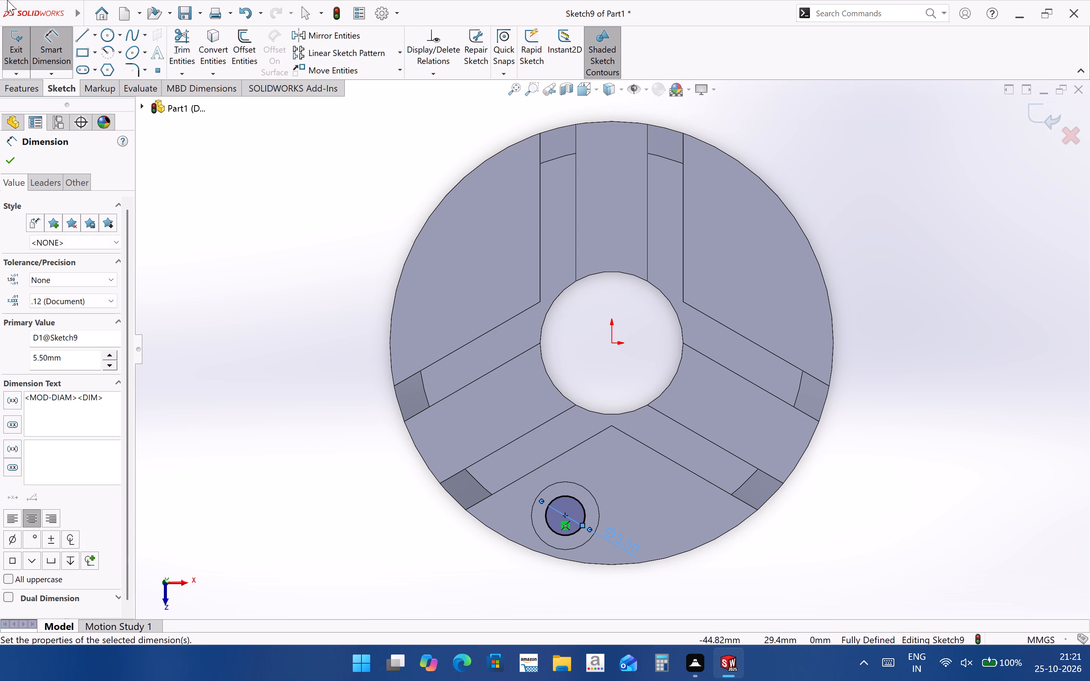
Extrude-cut the 5.5 mm circle with a Through All end condition to drill through the disc.
{"action": "left_click", "coordinate": [31, 80]}
{"action": "left_click", "coordinate": [194, 45]}
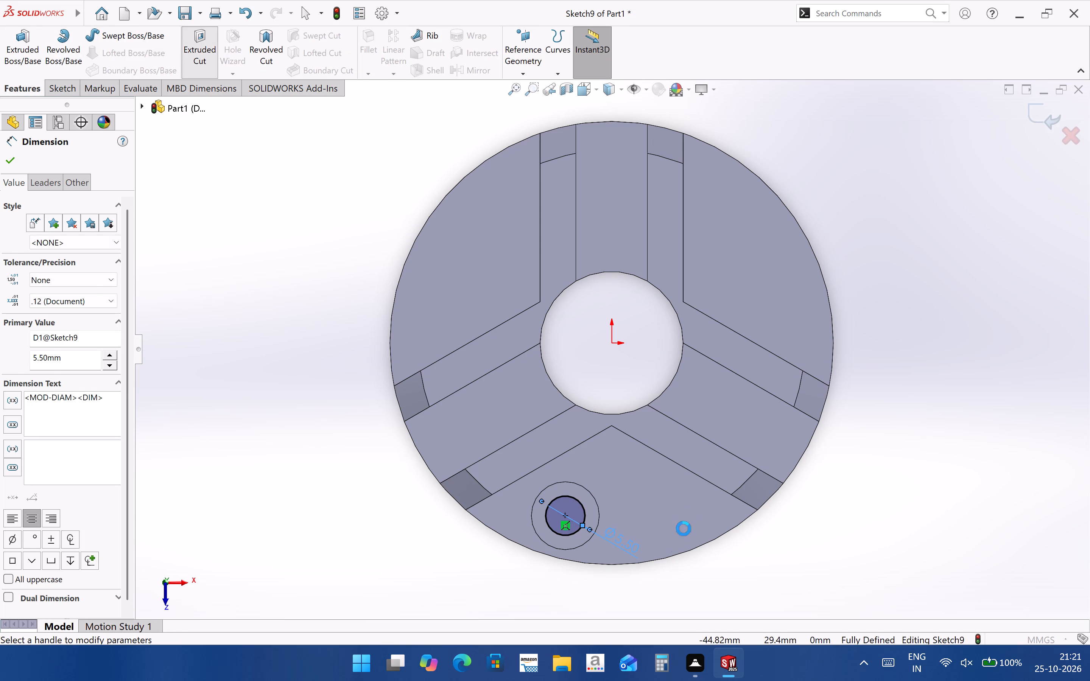
{"action": "left_click", "coordinate": [105, 240]}
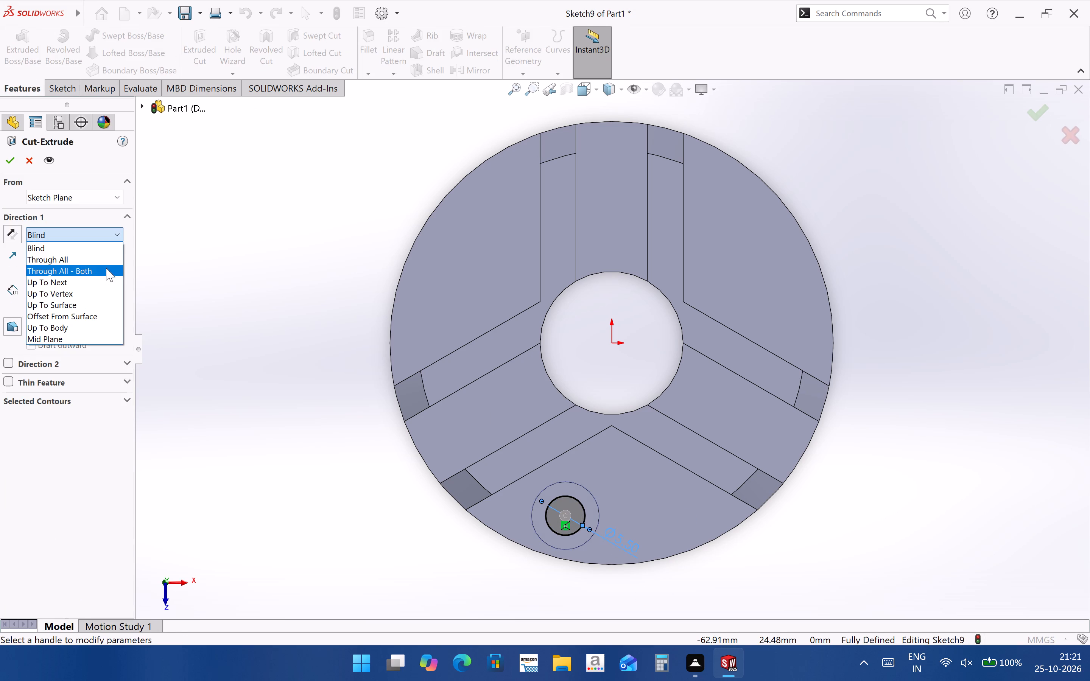
{"action": "left_click", "coordinate": [106, 260]}
{"action": "middle_click_drag", "start_coordinate": [654, 530], "coordinate": [662, 417]}
{"action": "left_click", "coordinate": [15, 178]}
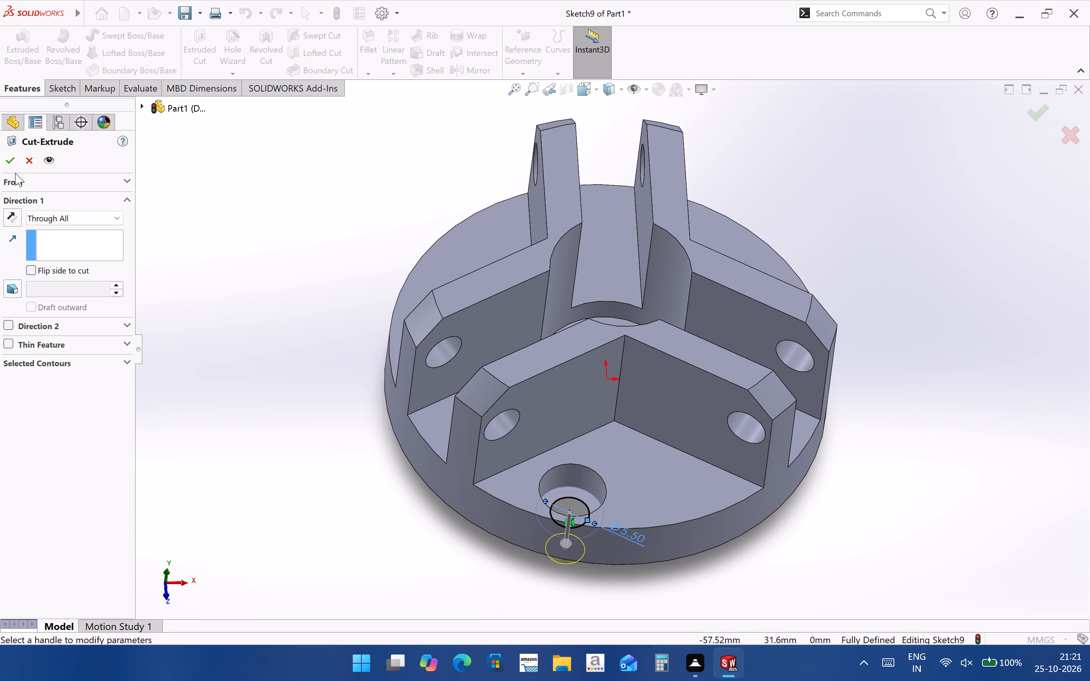
{"action": "left_click", "coordinate": [14, 163]}
{"action": "left_click", "coordinate": [921, 429]}
Circular-pattern both the 9.5 mm and 5.5 mm hole cuts about the disc's outer edge, with 3 instances at 120° spacing.
{"action": "middle_click_drag", "start_coordinate": [647, 503], "coordinate": [652, 563]}
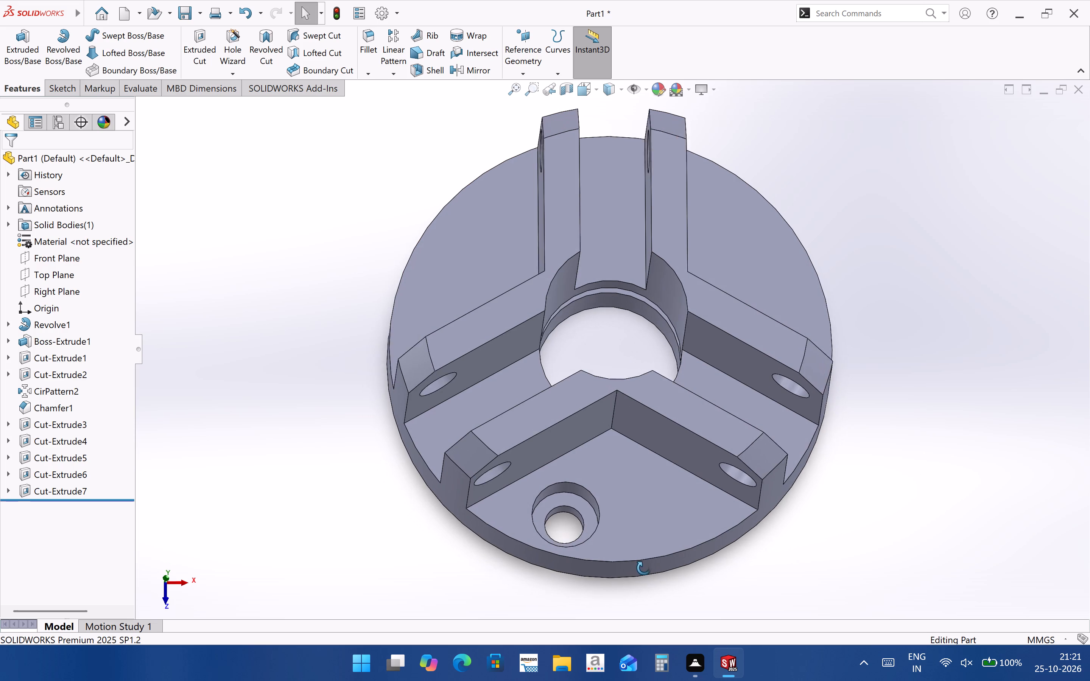
{"action": "middle_click_drag", "start_coordinate": [652, 563], "coordinate": [682, 326]}
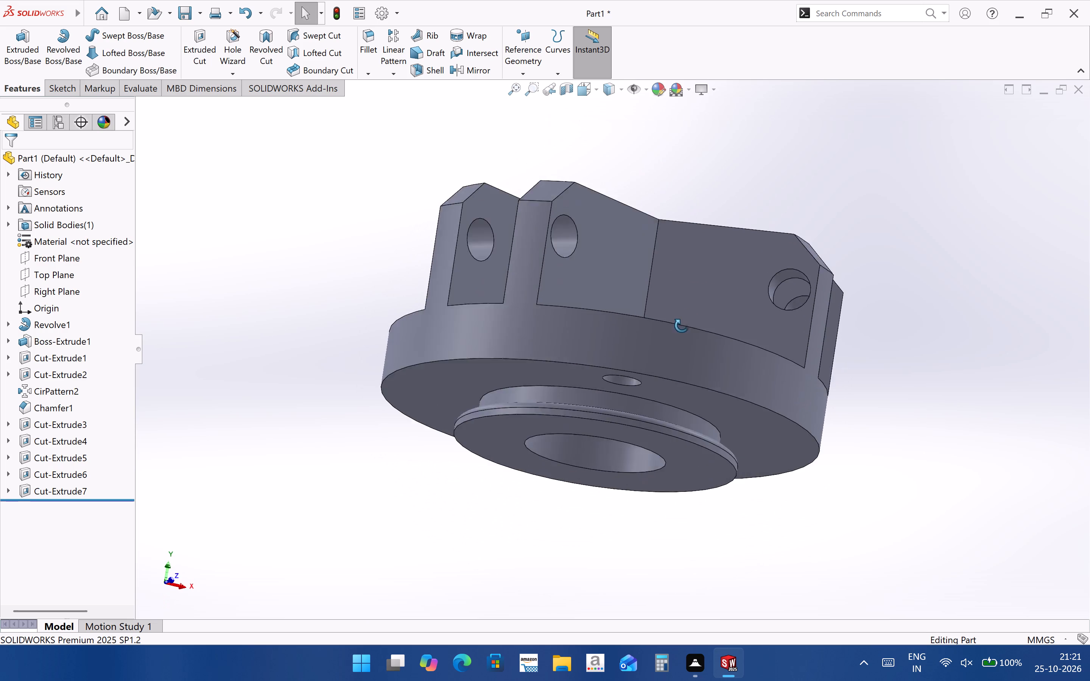
{"action": "middle_click_drag", "start_coordinate": [682, 326], "coordinate": [722, 571]}
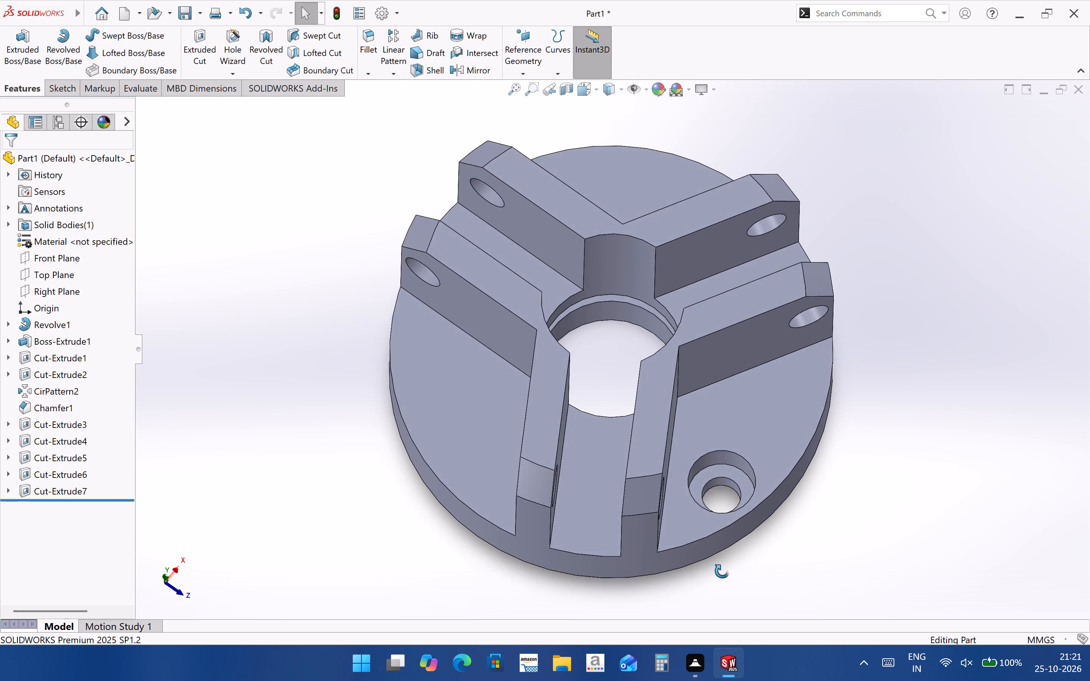
{"action": "middle_click_drag", "start_coordinate": [722, 571], "coordinate": [720, 602]}
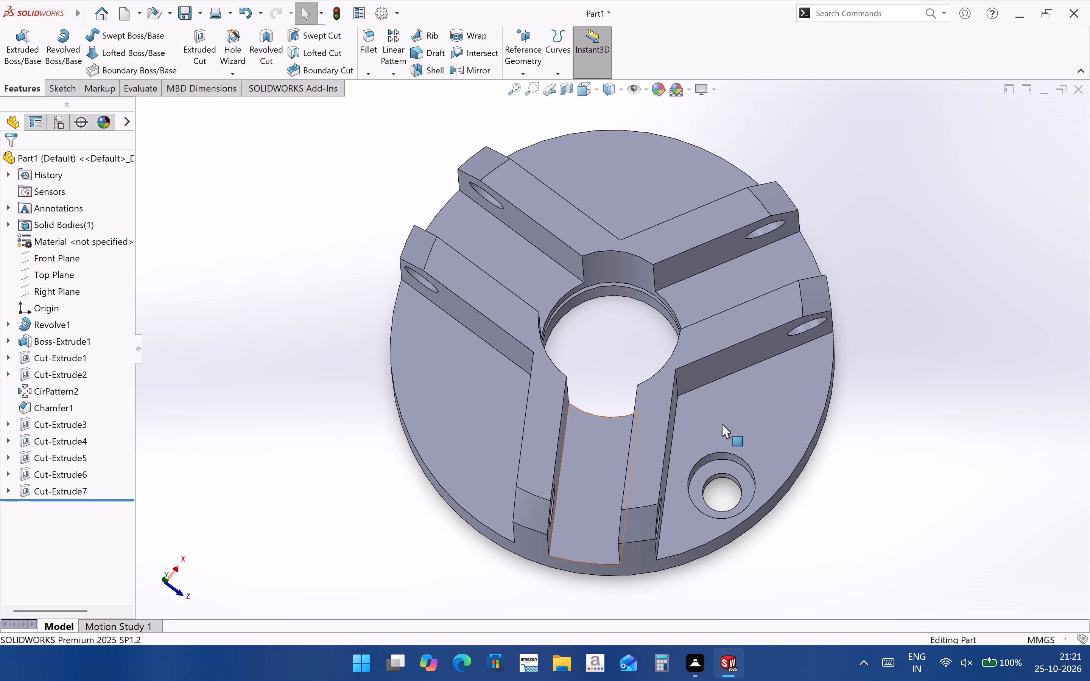
{"action": "left_click", "coordinate": [736, 470]}
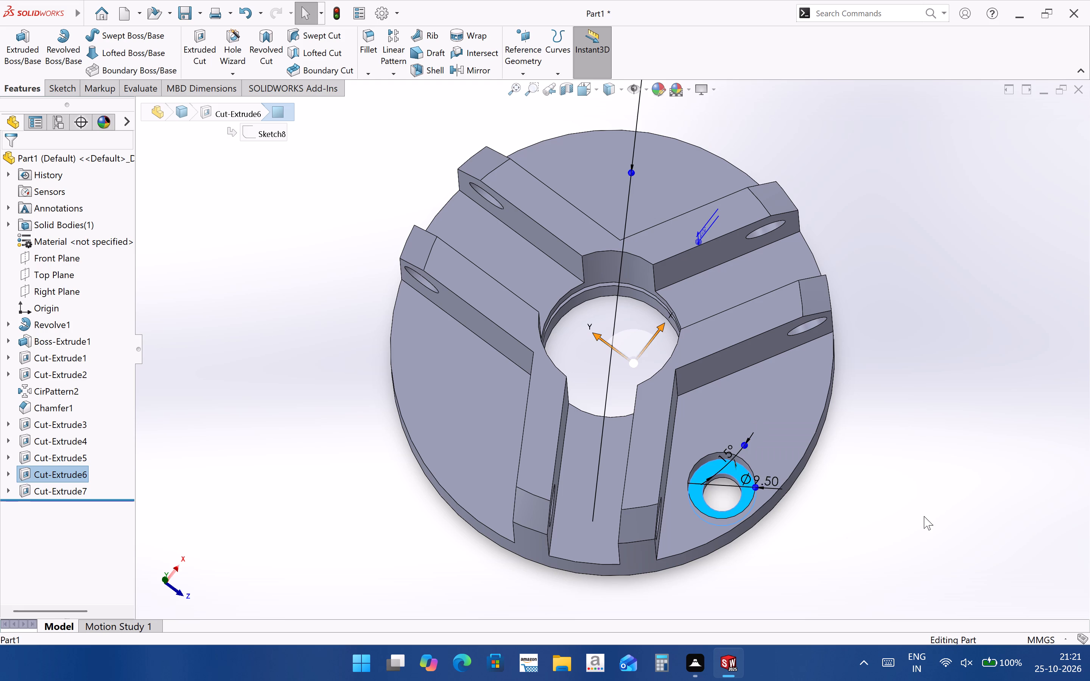
{"action": "left_click", "coordinate": [924, 516]}
{"action": "left_click", "coordinate": [85, 469]}
{"action": "left_click", "coordinate": [73, 493], "text": "ctrl"}
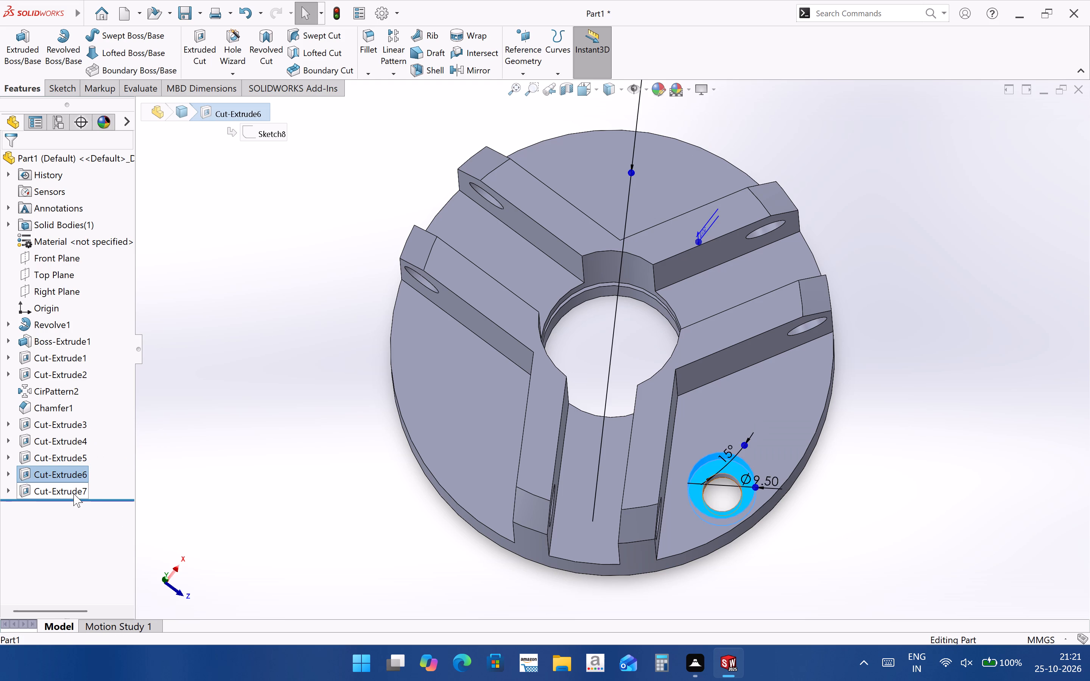
{"action": "left_click", "coordinate": [395, 70]}
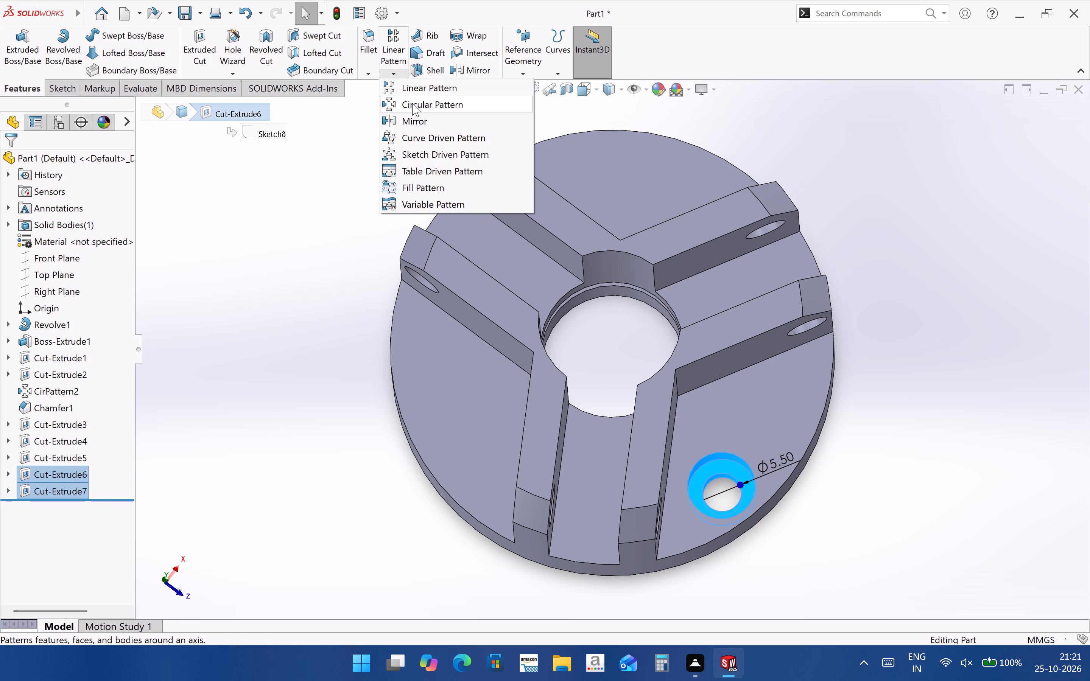
{"action": "left_click", "coordinate": [412, 103]}
{"action": "left_click", "coordinate": [832, 371]}
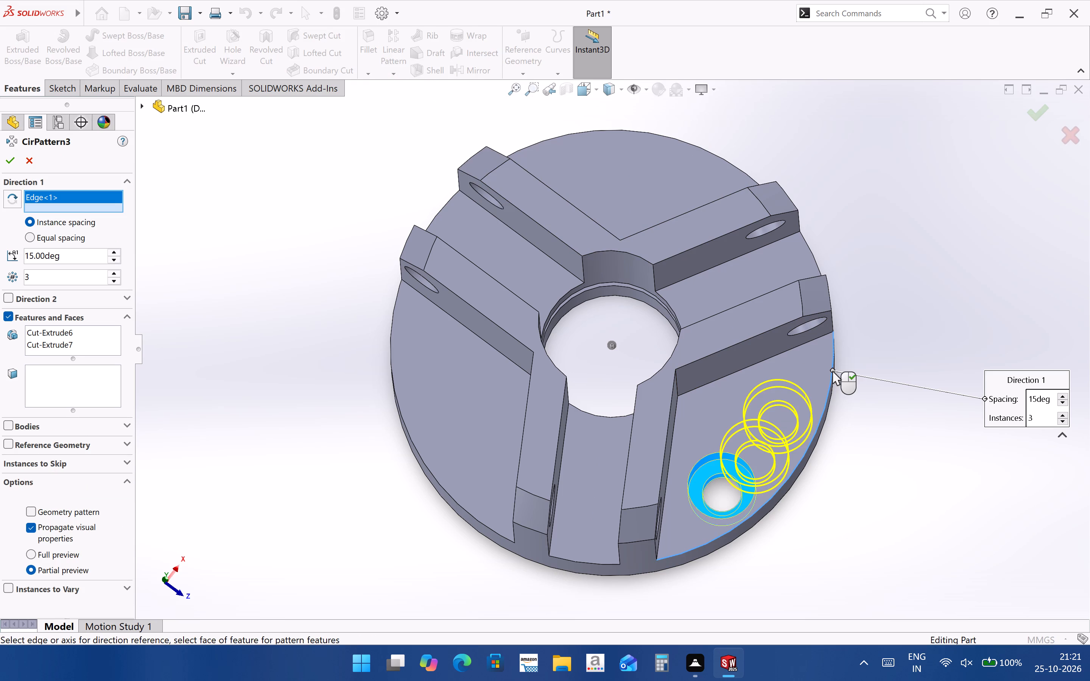
{"action": "left_click_drag", "start_coordinate": [77, 260], "coordinate": [0, 252]}
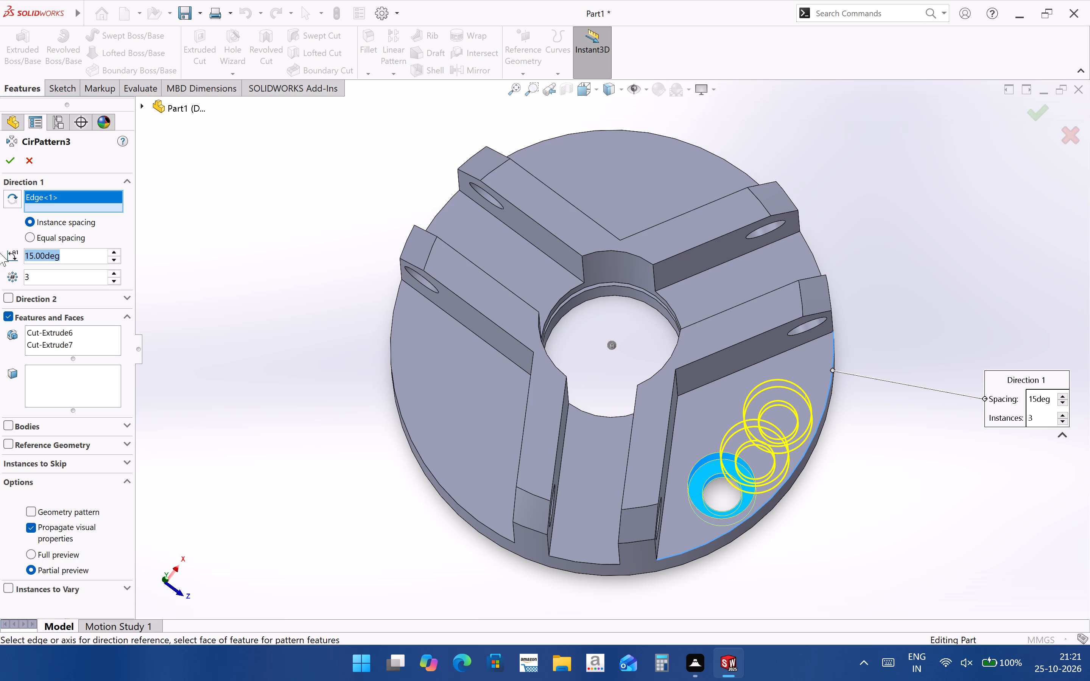
{"action": "type", "text": "120"}
{"action": "key", "text": "Return"}
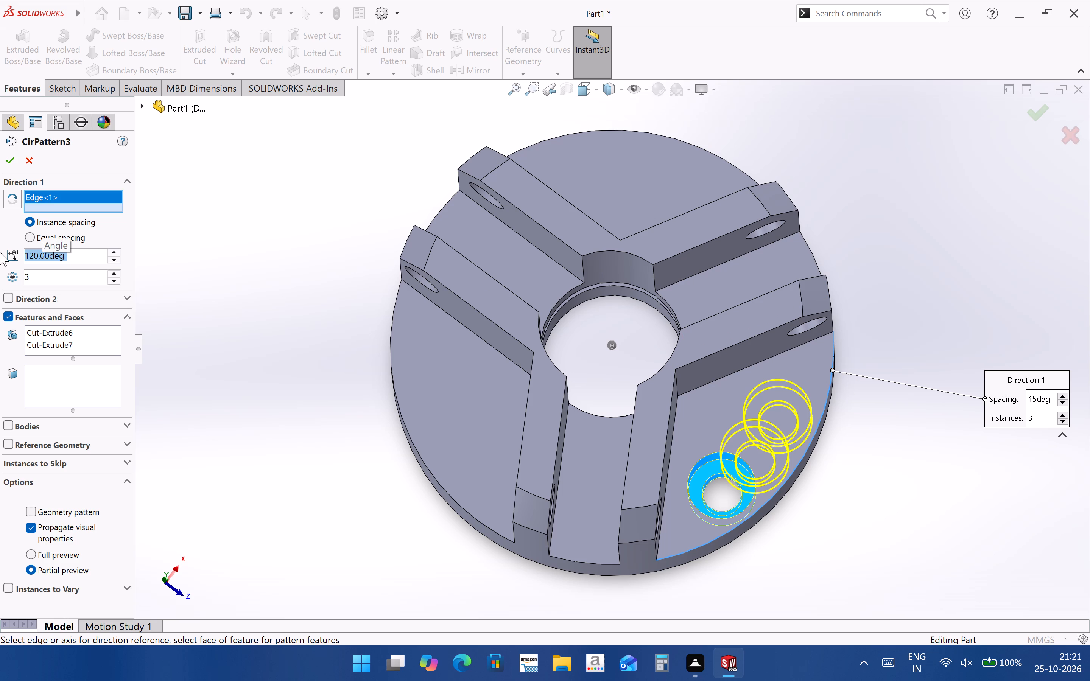
{"action": "middle_click_drag", "start_coordinate": [598, 363], "coordinate": [601, 411]}
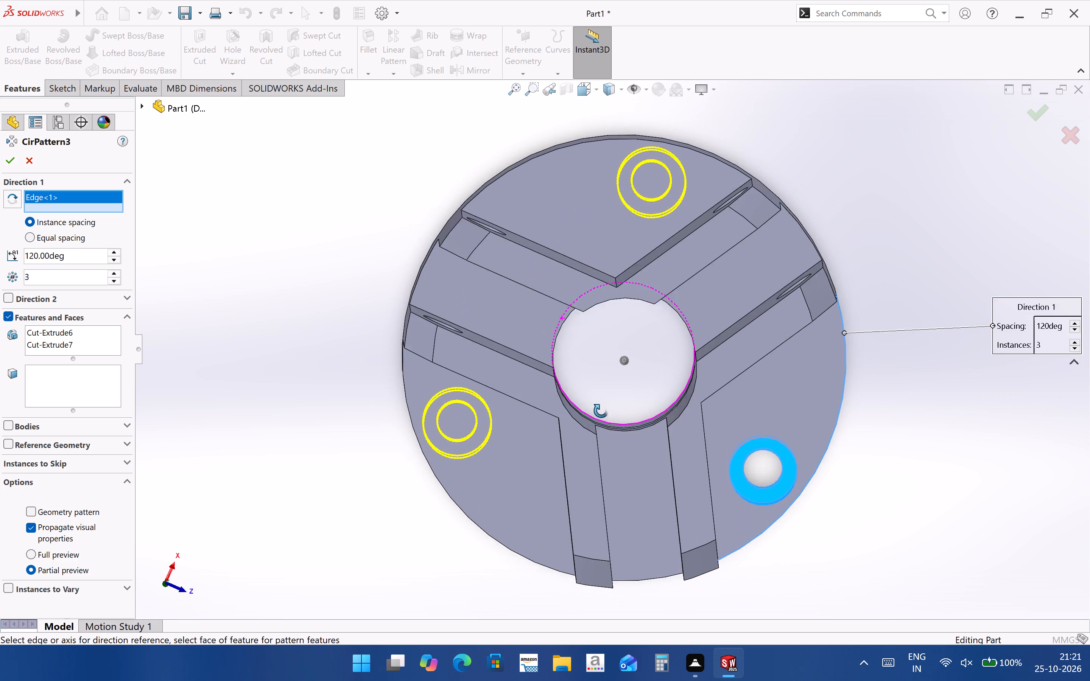
{"action": "middle_click_drag", "start_coordinate": [601, 411], "coordinate": [601, 401]}
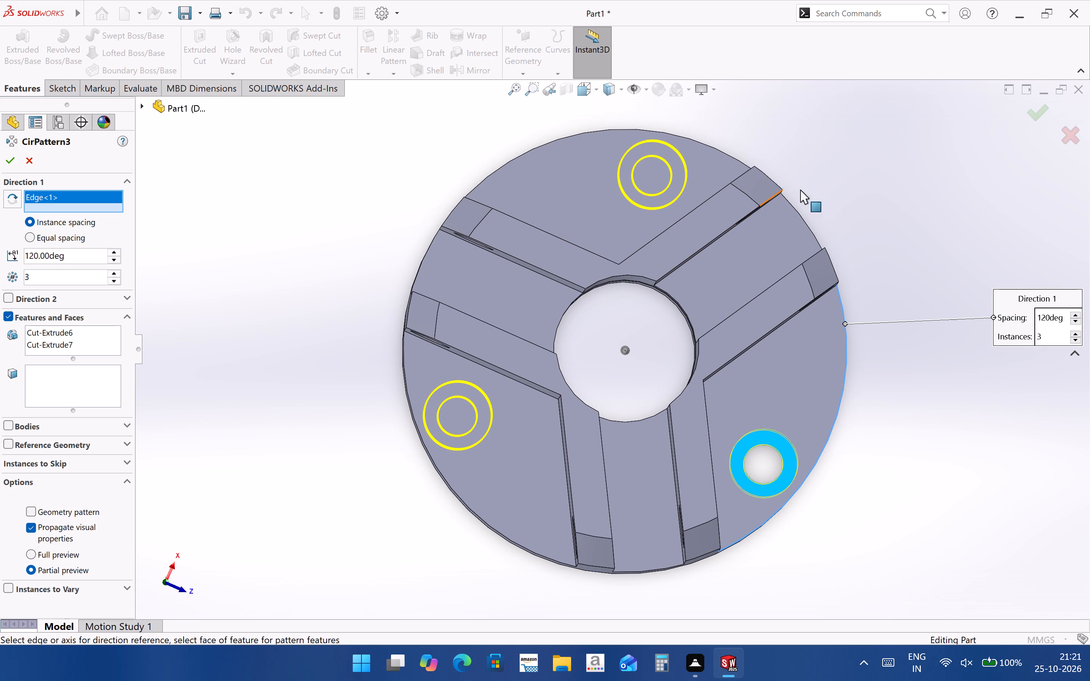
{"action": "left_click", "coordinate": [1046, 115]}
{"action": "left_click", "coordinate": [1005, 321]}
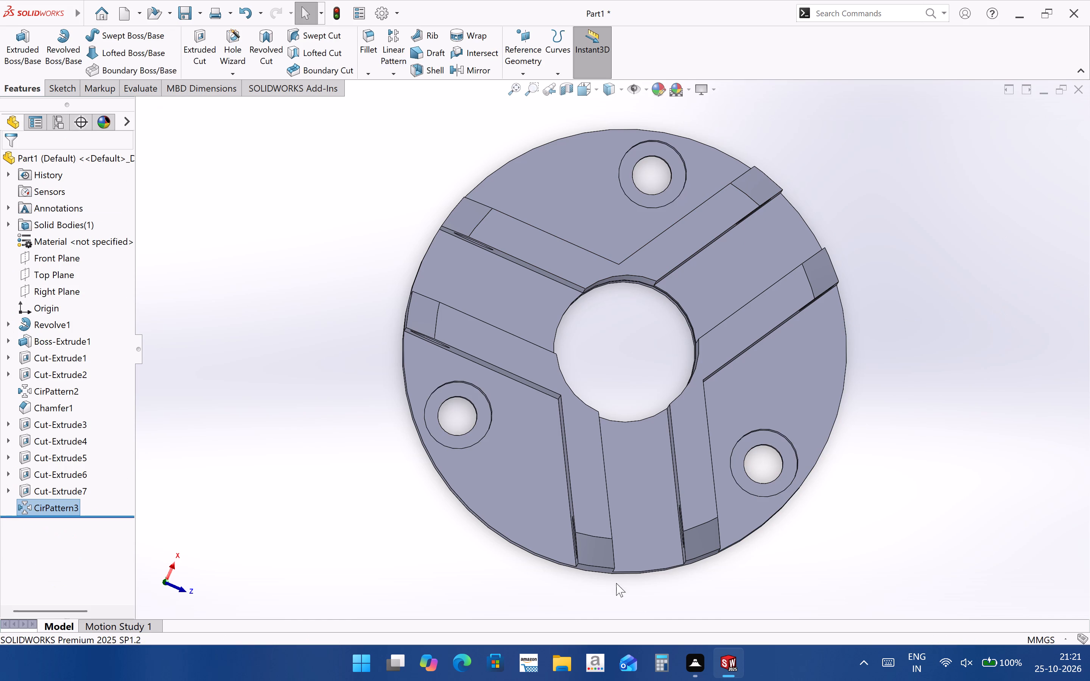
Examine the patterned counterbored holes and the ribs from several angles.
{"action": "middle_click_drag", "start_coordinate": [613, 577], "coordinate": [560, 510]}
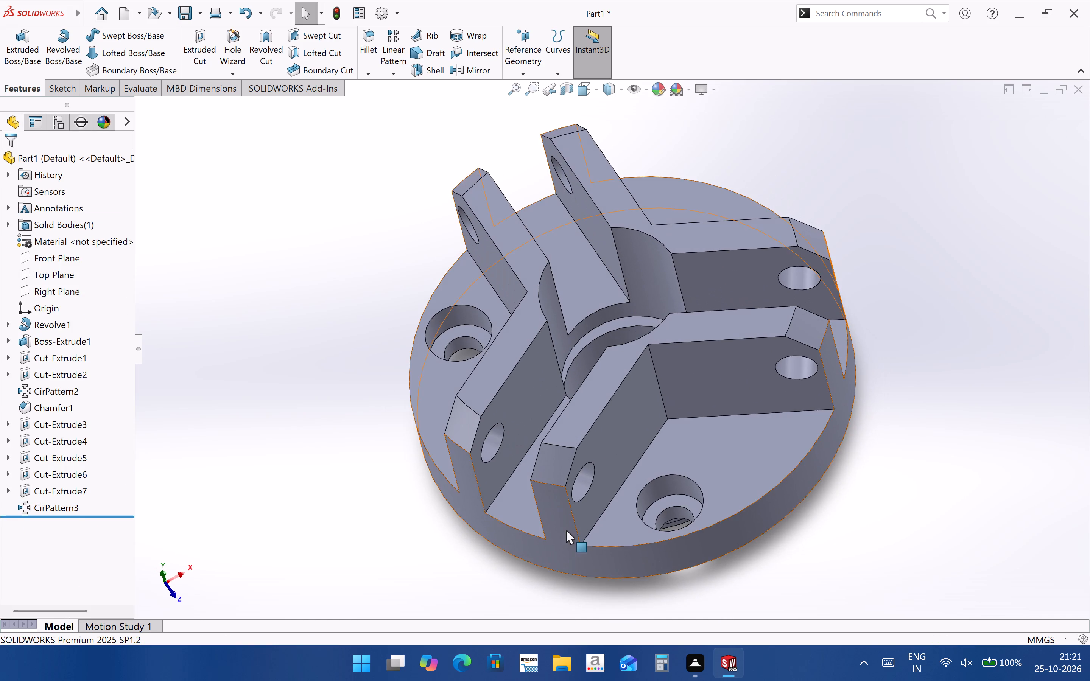
{"action": "scroll", "coordinate": [571, 523], "scroll_direction": "up", "scroll_amount": 3}
{"action": "left_click", "coordinate": [675, 501]}
{"action": "scroll", "coordinate": [675, 501], "scroll_direction": "down", "scroll_amount": 3}
{"action": "scroll", "coordinate": [674, 498], "scroll_direction": "up", "scroll_amount": 1}
{"action": "middle_click_drag", "start_coordinate": [674, 498], "coordinate": [669, 450]}
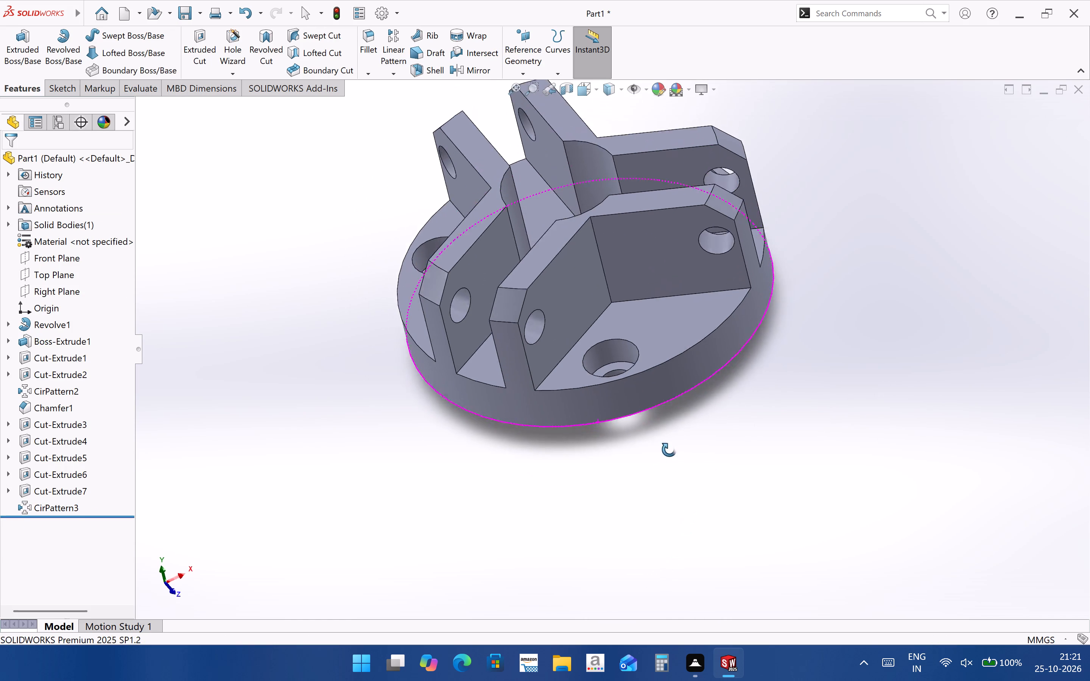
{"action": "middle_click_drag", "start_coordinate": [669, 450], "coordinate": [719, 399]}
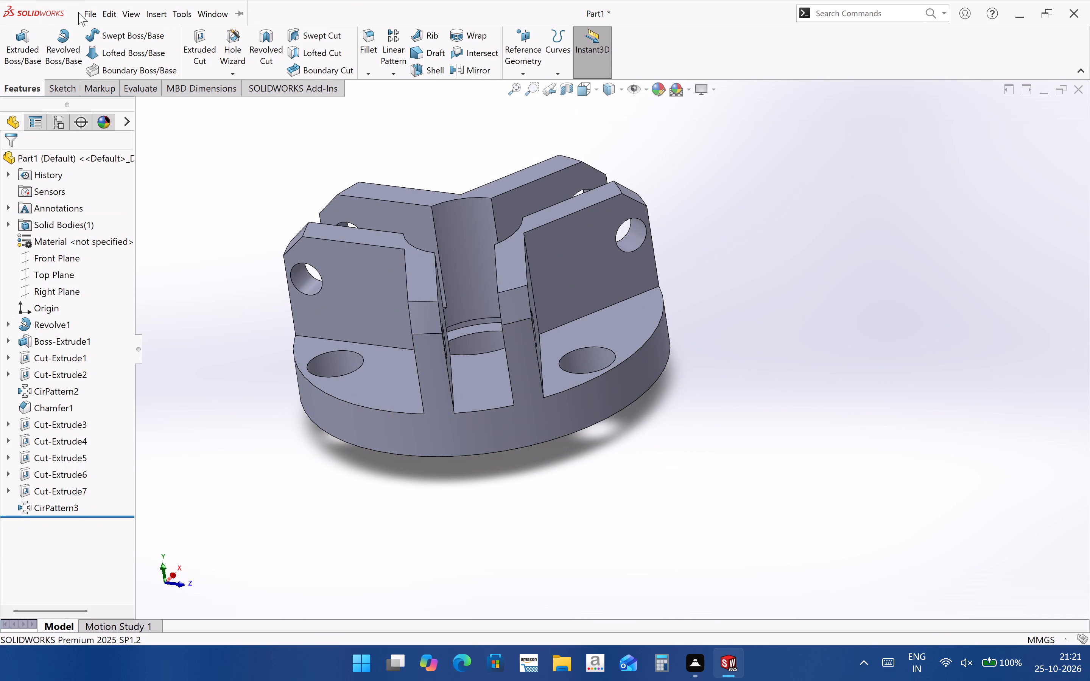
Save the part as solidworks-ex-04 in the Solidworks folder under Downloads.
{"action": "left_click", "coordinate": [134, 166]}
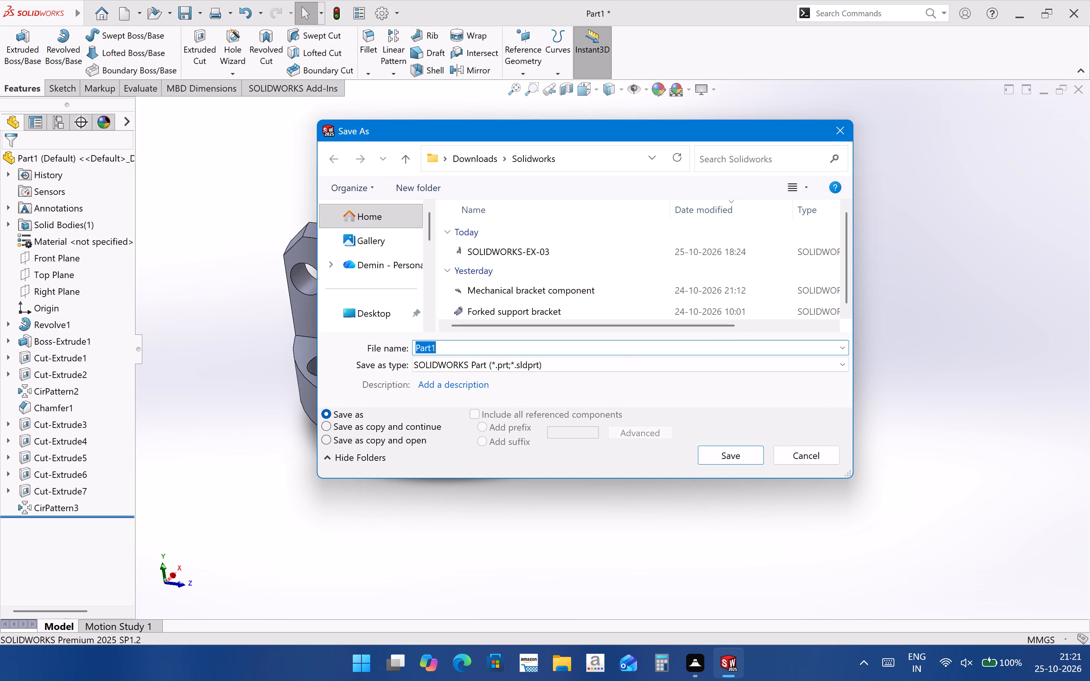
{"action": "left_click", "coordinate": [508, 343]}
{"action": "left_click_drag", "start_coordinate": [508, 343], "coordinate": [359, 347]}
{"action": "key", "text": "BackSpace"}
{"action": "type", "text": "solidwor"}
{"action": "type", "text": "ks-"}
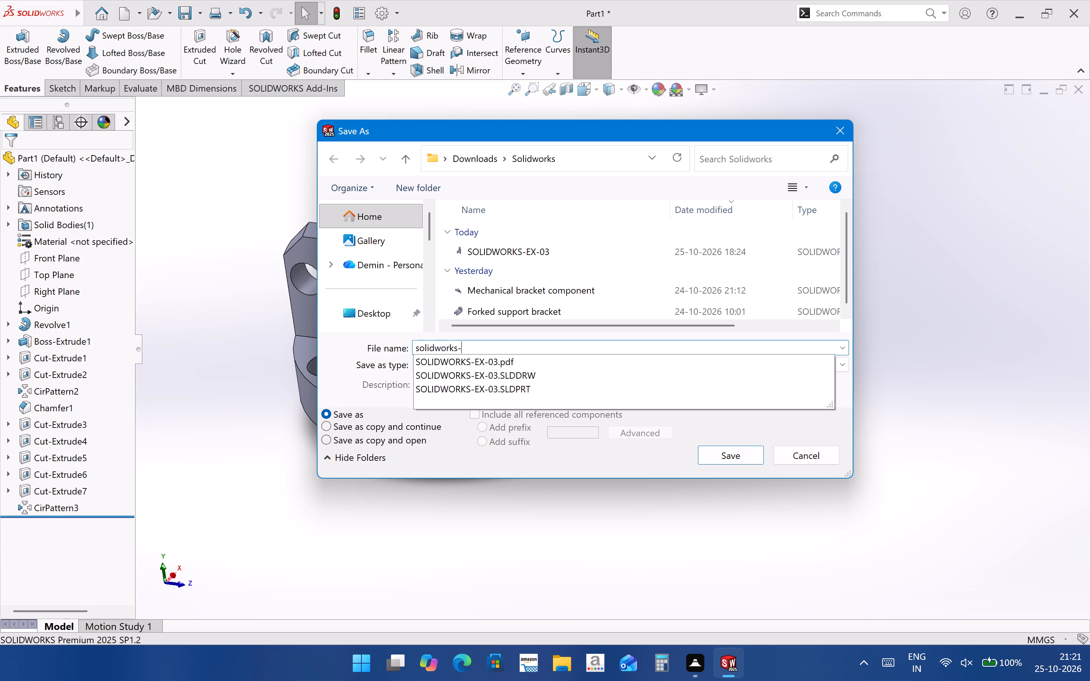
{"action": "type", "text": "ex-0"}
{"action": "key", "text": "4"}
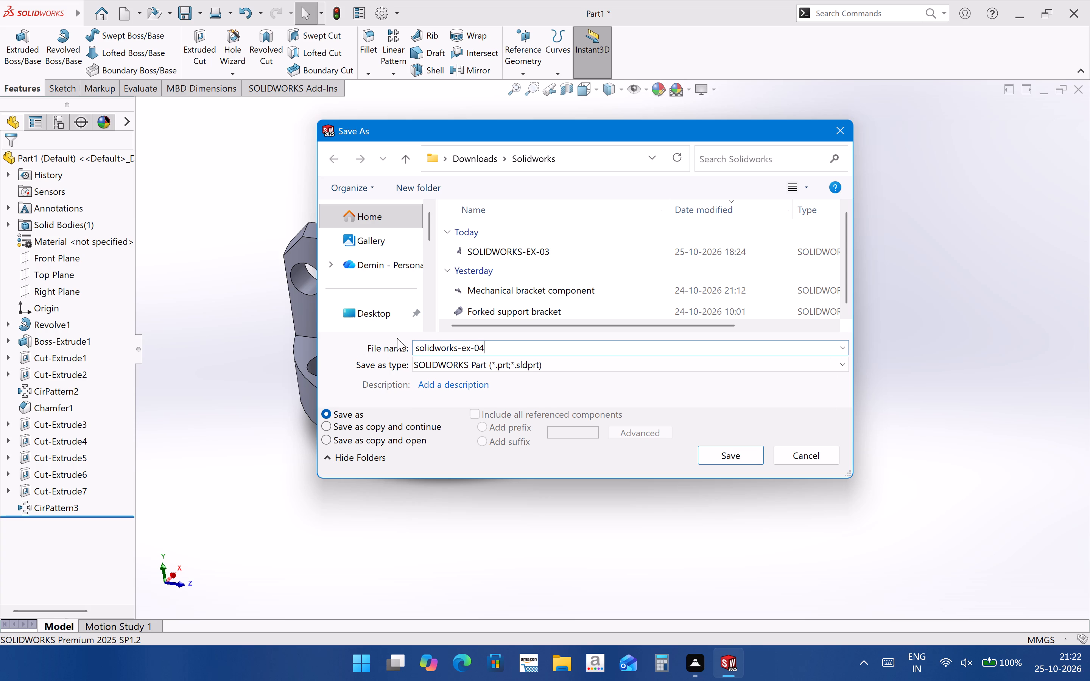
{"action": "left_click", "coordinate": [746, 462]}
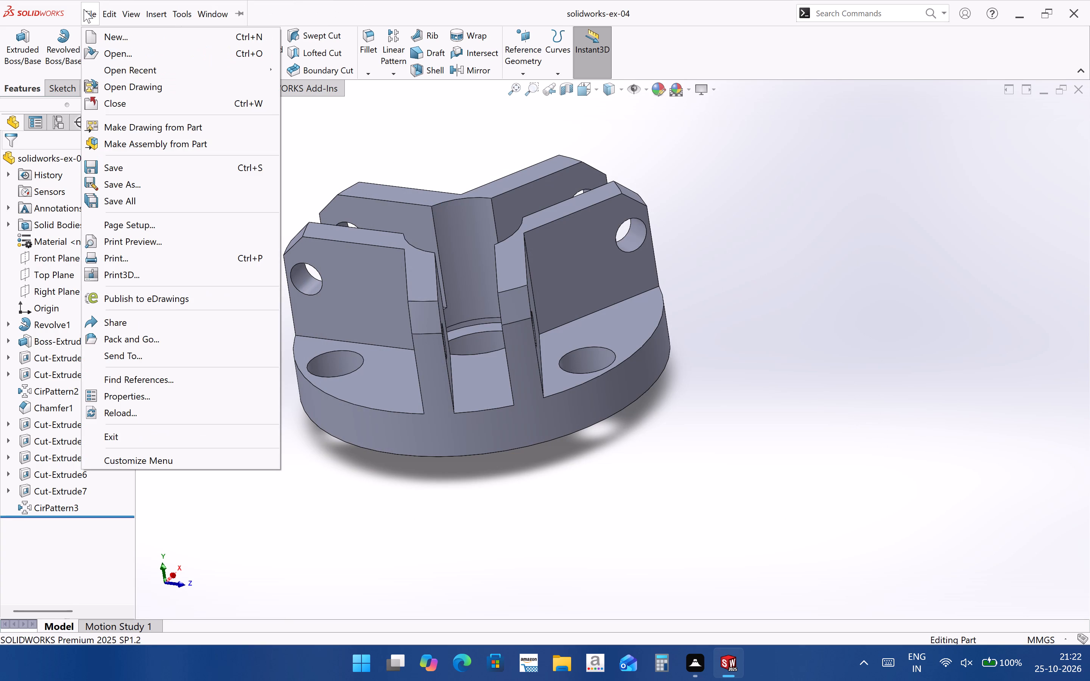
Create a new drawing document using the custom DEM FORMAT.slddrt sheet format.
{"action": "left_click", "coordinate": [118, 33]}
{"action": "left_click", "coordinate": [475, 226]}
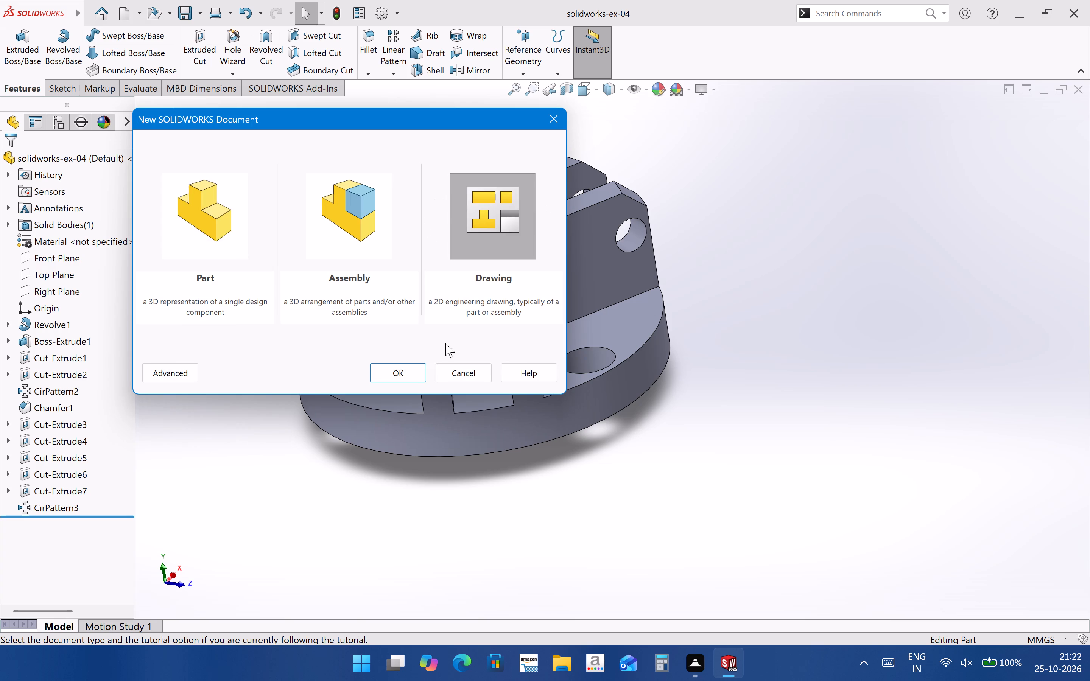
{"action": "left_click", "coordinate": [412, 381]}
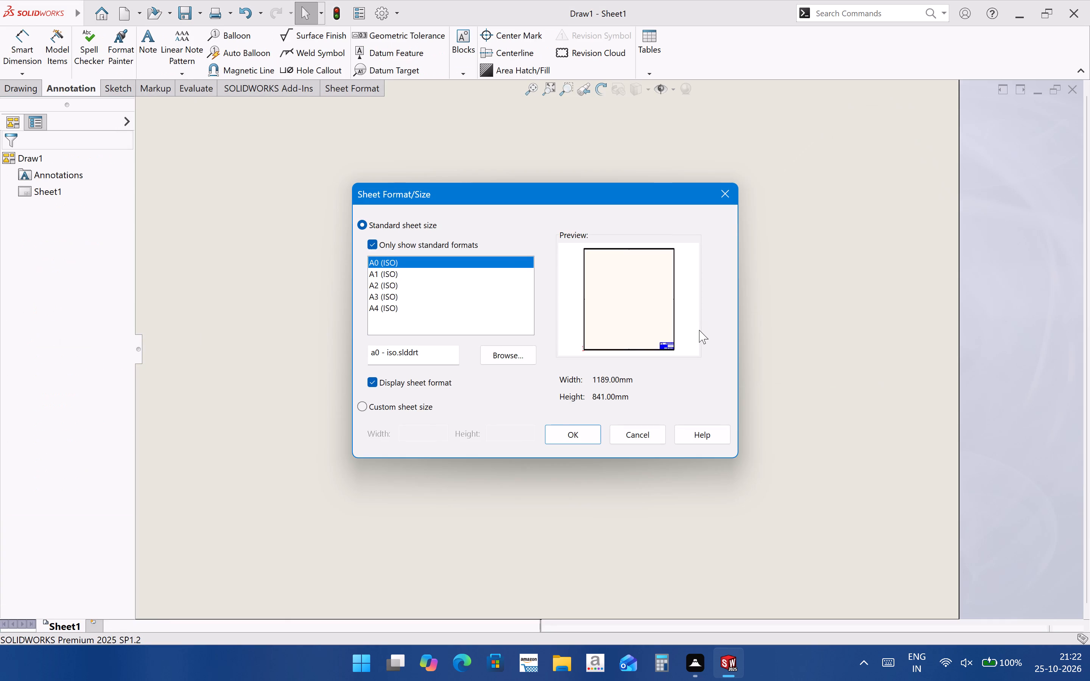
{"action": "left_click", "coordinate": [500, 362]}
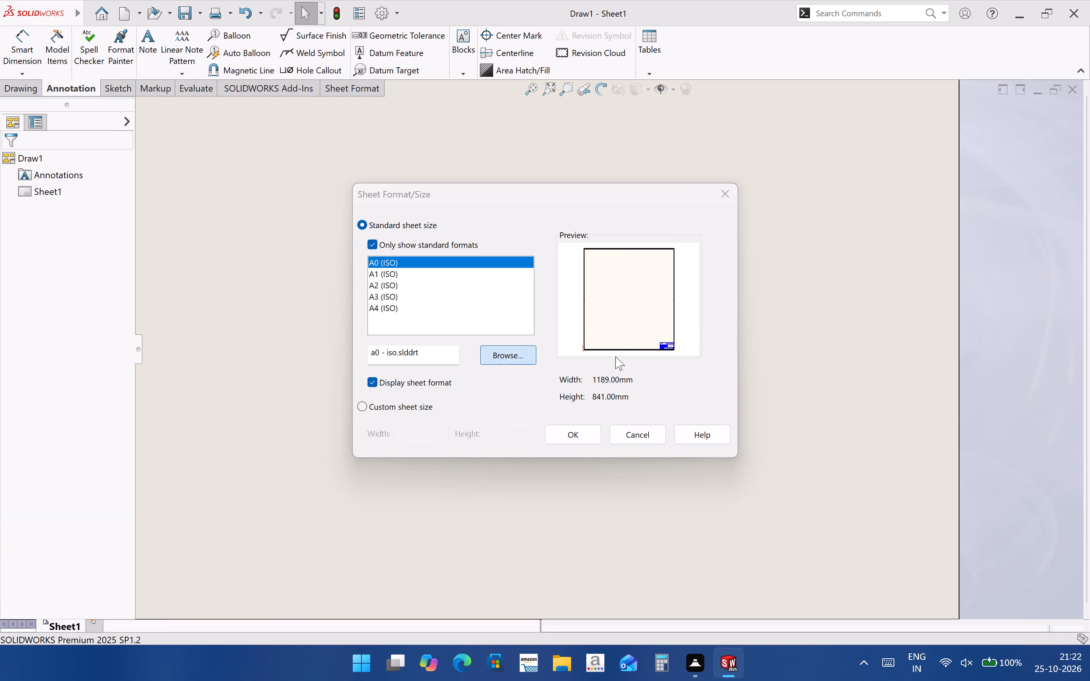
{"action": "scroll", "coordinate": [651, 349], "scroll_direction": "down", "scroll_amount": 19}
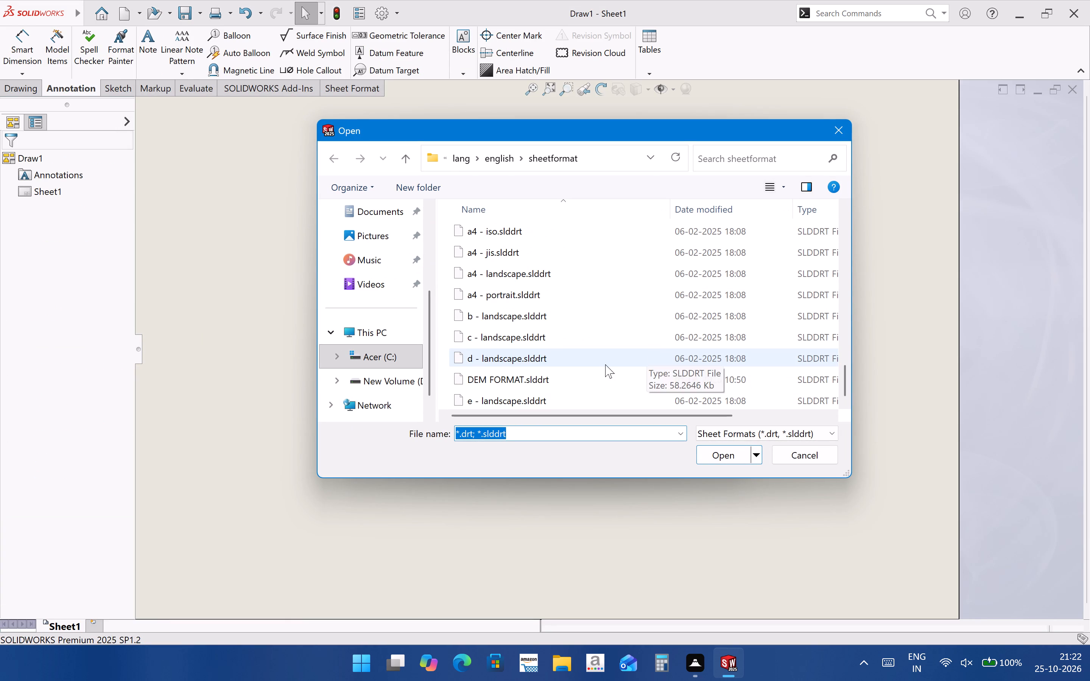
{"action": "left_click", "coordinate": [612, 383]}
{"action": "left_click", "coordinate": [719, 459]}
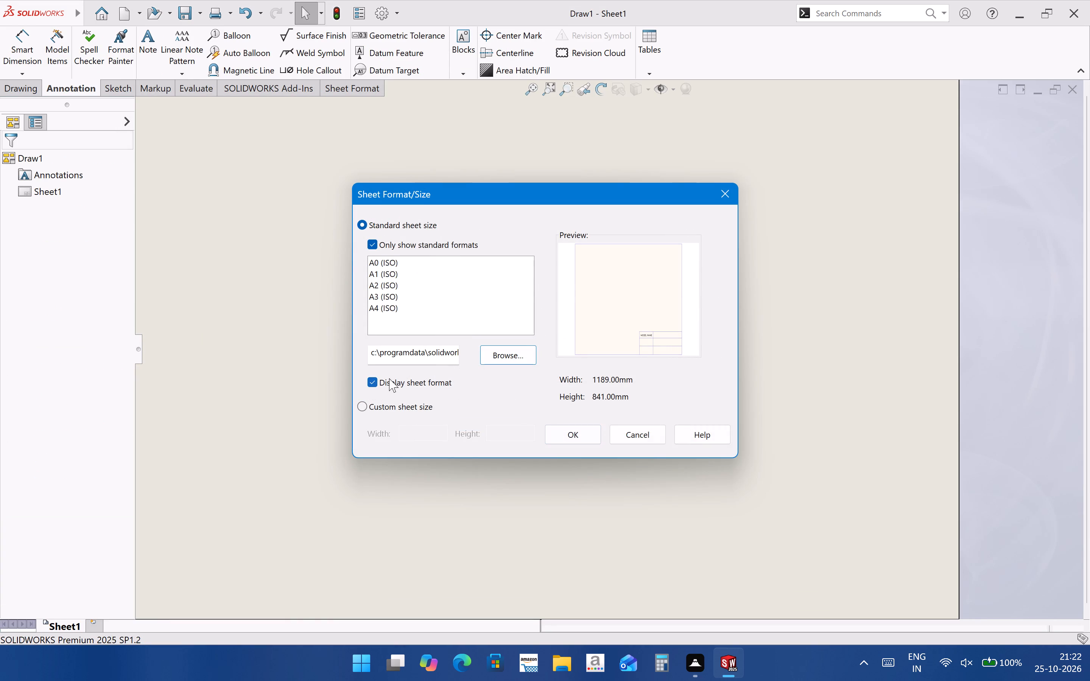
{"action": "left_click", "coordinate": [583, 440]}
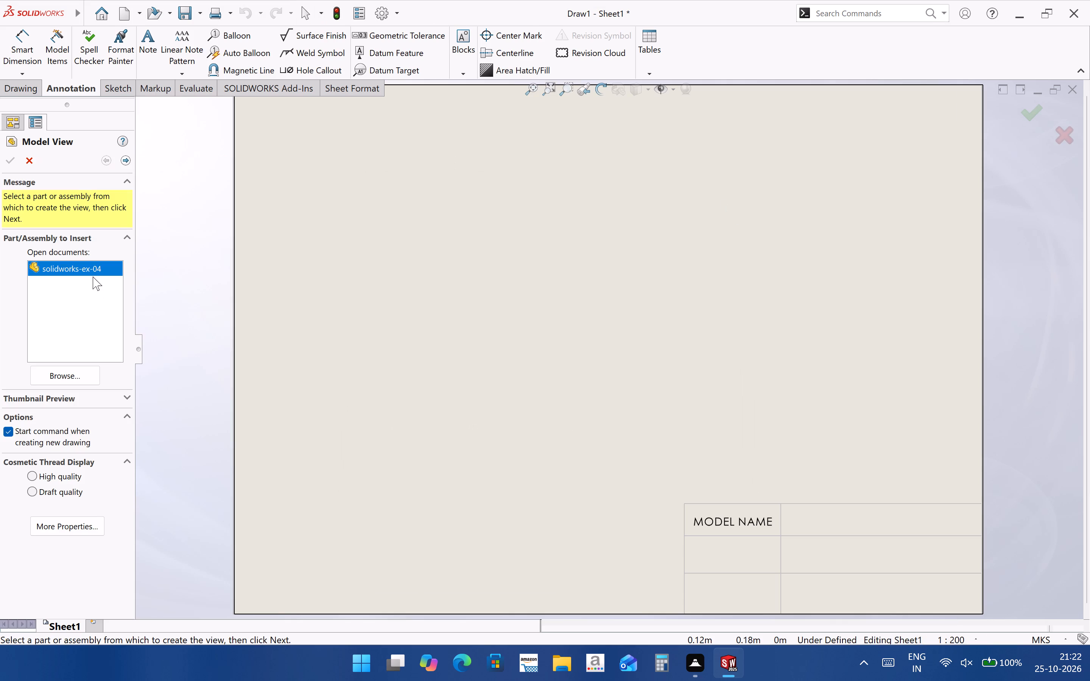
Place an isometric model view of solidworks-ex-04 in the sheet's upper right area, above the title block.
{"action": "double_click", "coordinate": [91, 272]}
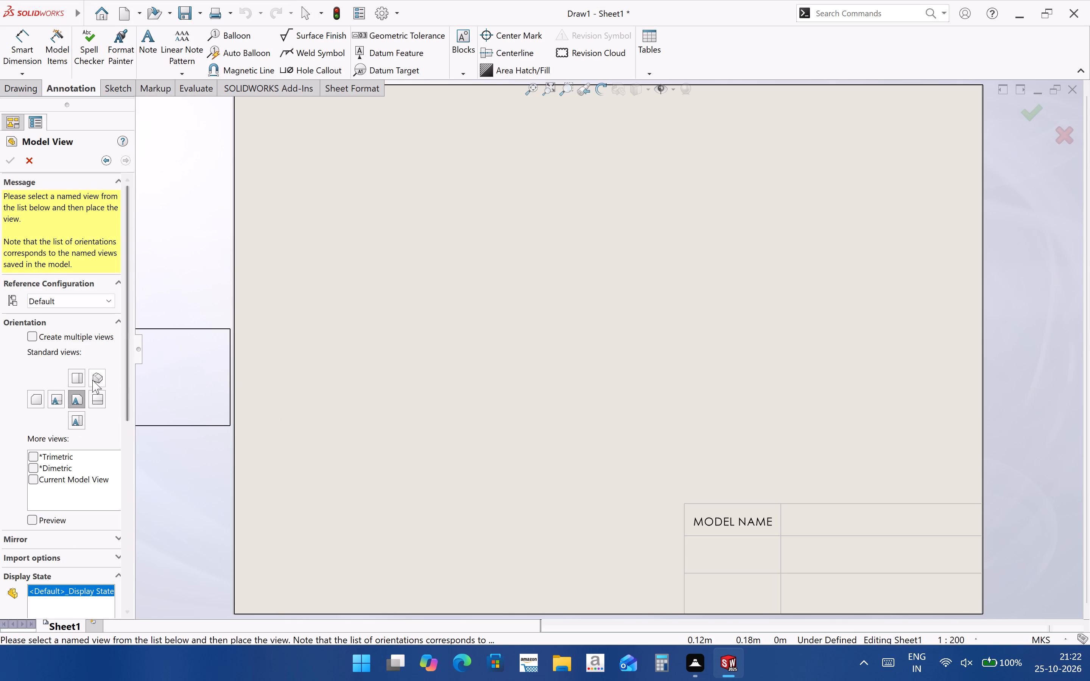
{"action": "left_click", "coordinate": [92, 380]}
{"action": "left_click", "coordinate": [827, 260]}
{"action": "left_click", "coordinate": [845, 378]}
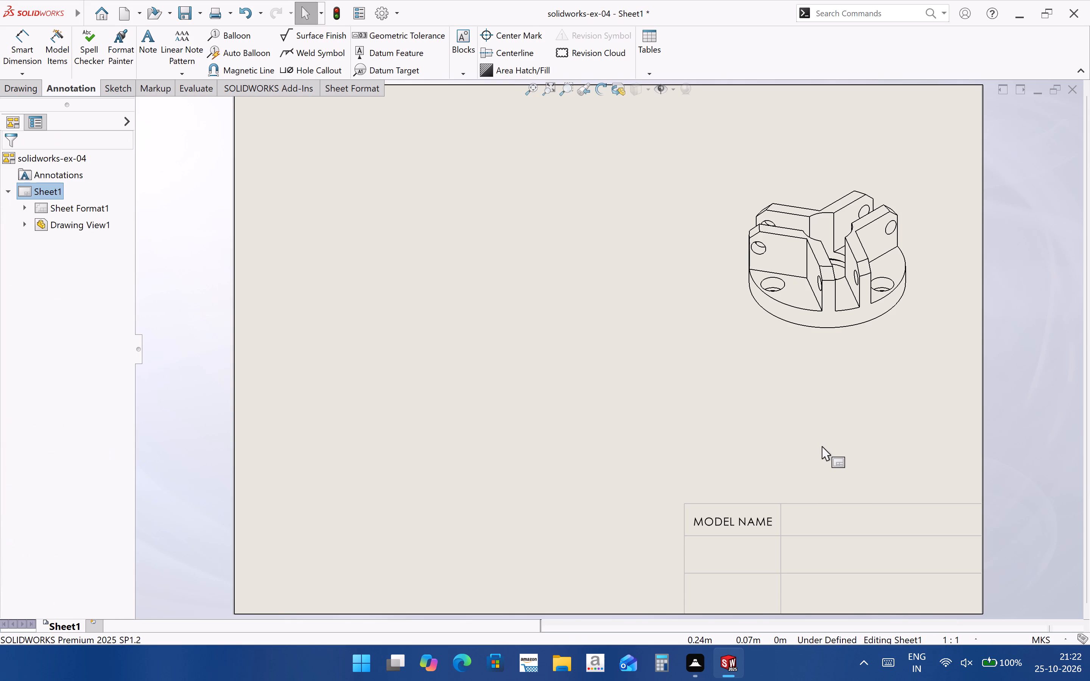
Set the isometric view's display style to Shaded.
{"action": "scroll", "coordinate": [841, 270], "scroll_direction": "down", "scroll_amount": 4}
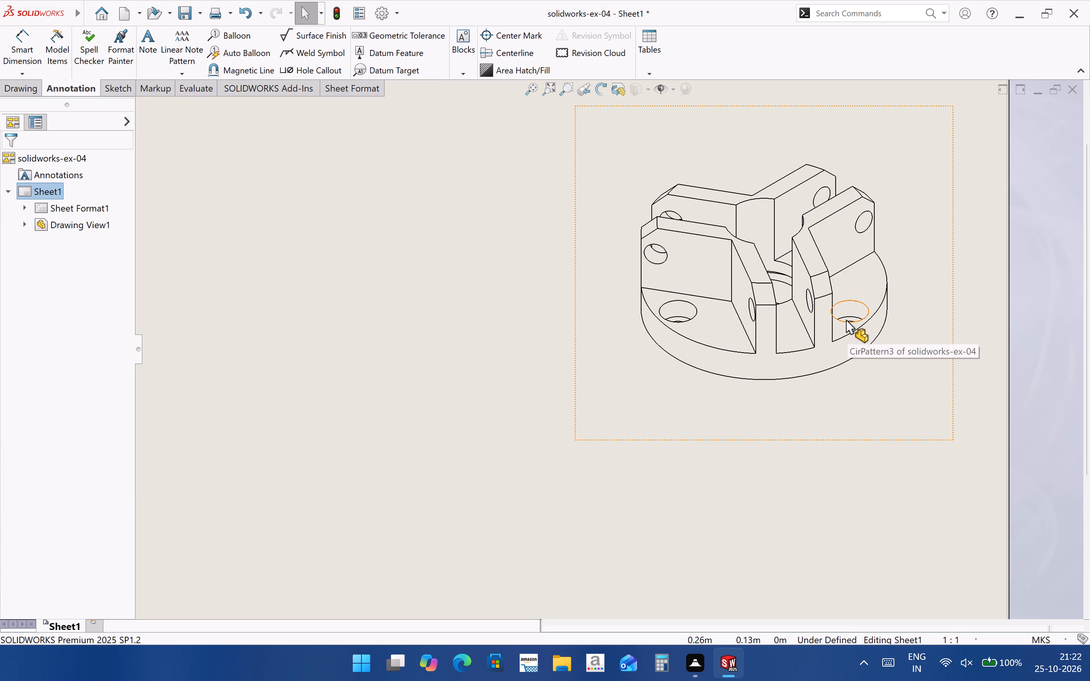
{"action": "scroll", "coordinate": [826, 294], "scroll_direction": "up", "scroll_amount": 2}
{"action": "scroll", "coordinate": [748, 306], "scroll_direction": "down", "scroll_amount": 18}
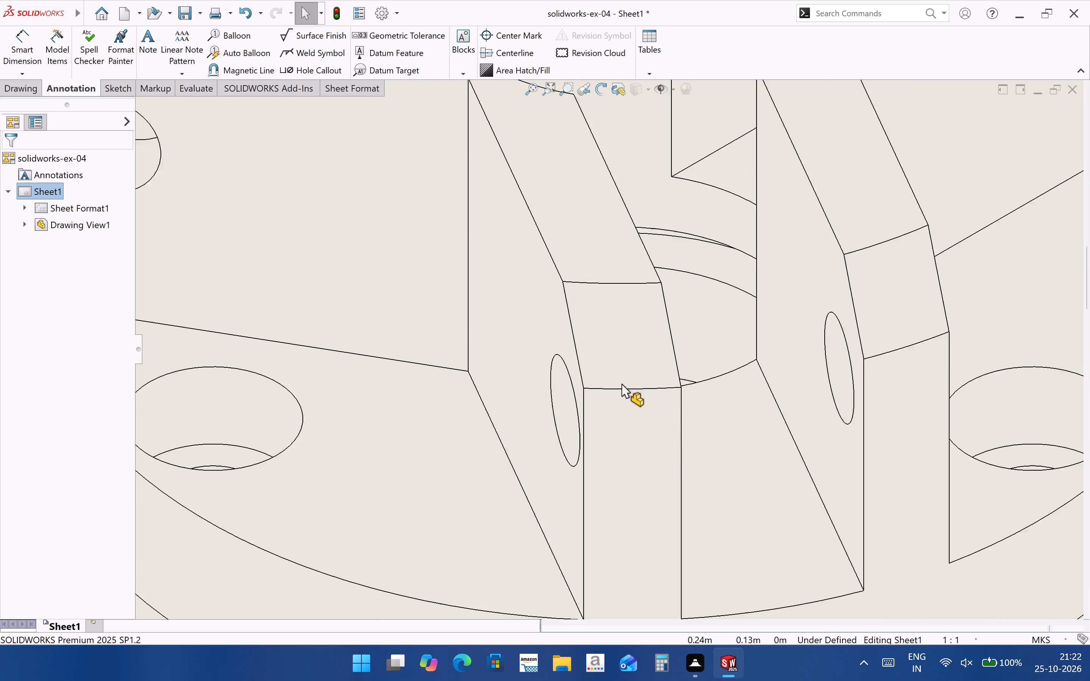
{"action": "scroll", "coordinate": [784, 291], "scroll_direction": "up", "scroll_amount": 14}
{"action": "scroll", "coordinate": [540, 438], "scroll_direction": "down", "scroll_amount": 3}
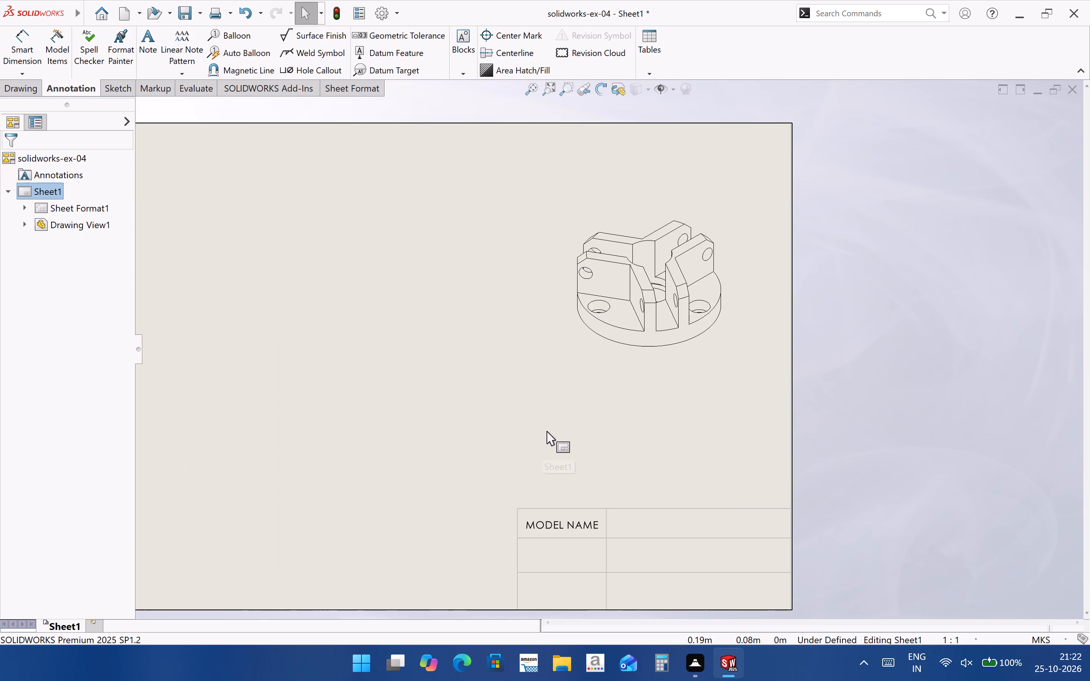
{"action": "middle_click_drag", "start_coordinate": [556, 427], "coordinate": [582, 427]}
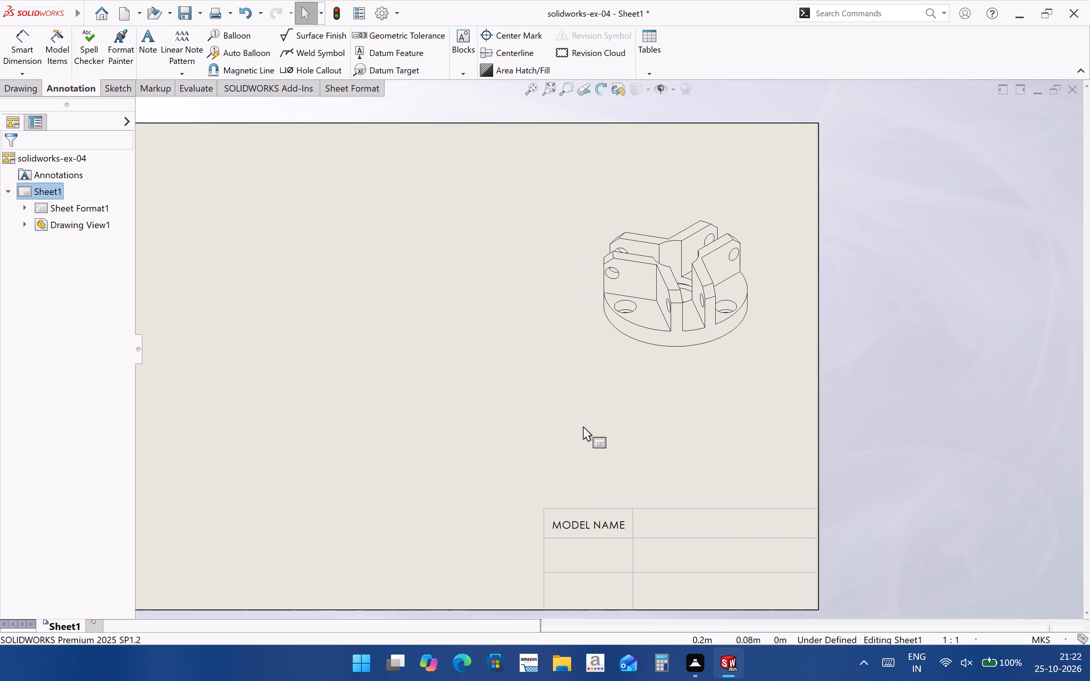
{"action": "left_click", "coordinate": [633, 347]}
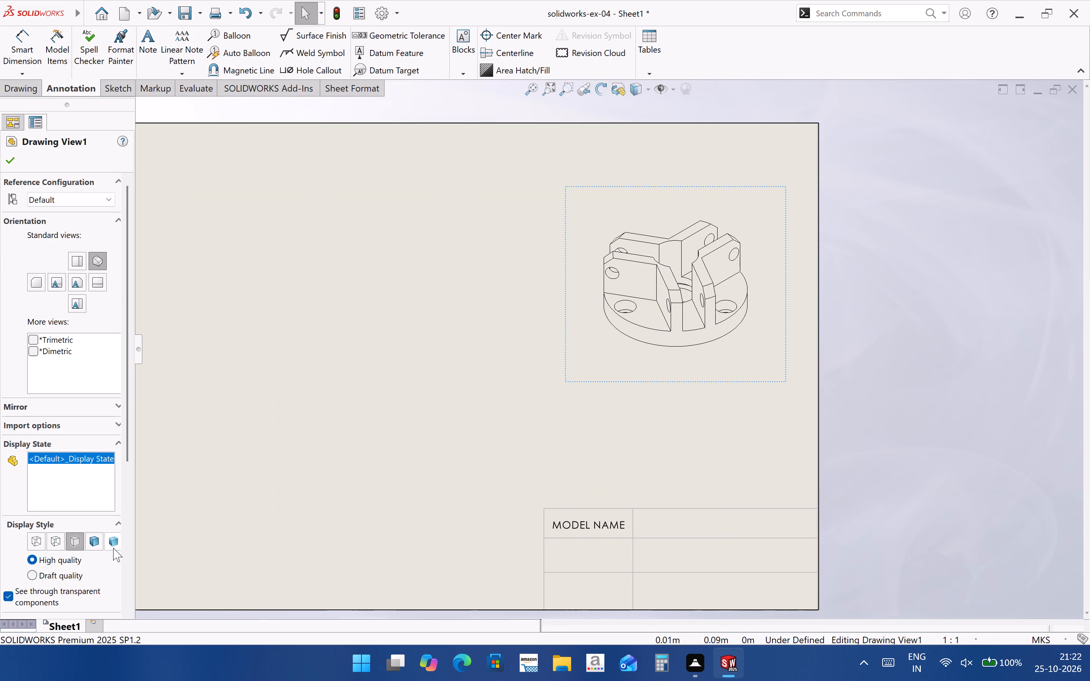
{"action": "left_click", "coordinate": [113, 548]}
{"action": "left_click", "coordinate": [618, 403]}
Set the isometric view's display style to Shaded With Edges.
{"action": "scroll", "coordinate": [801, 356], "scroll_direction": "up", "scroll_amount": 2}
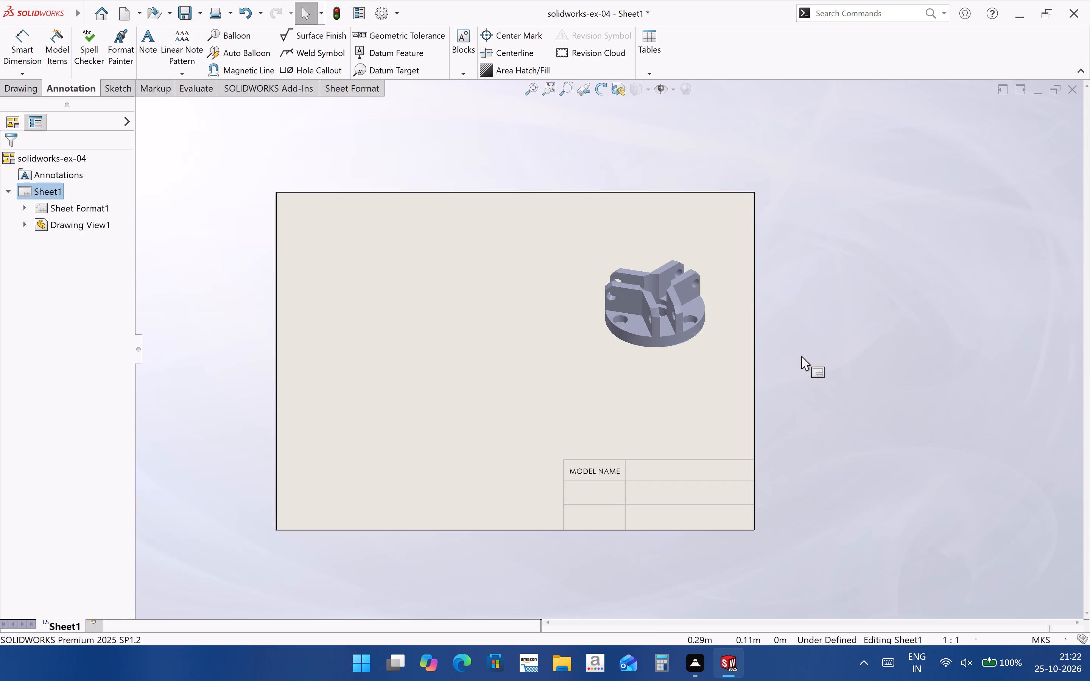
{"action": "scroll", "coordinate": [399, 436], "scroll_direction": "down", "scroll_amount": 2}
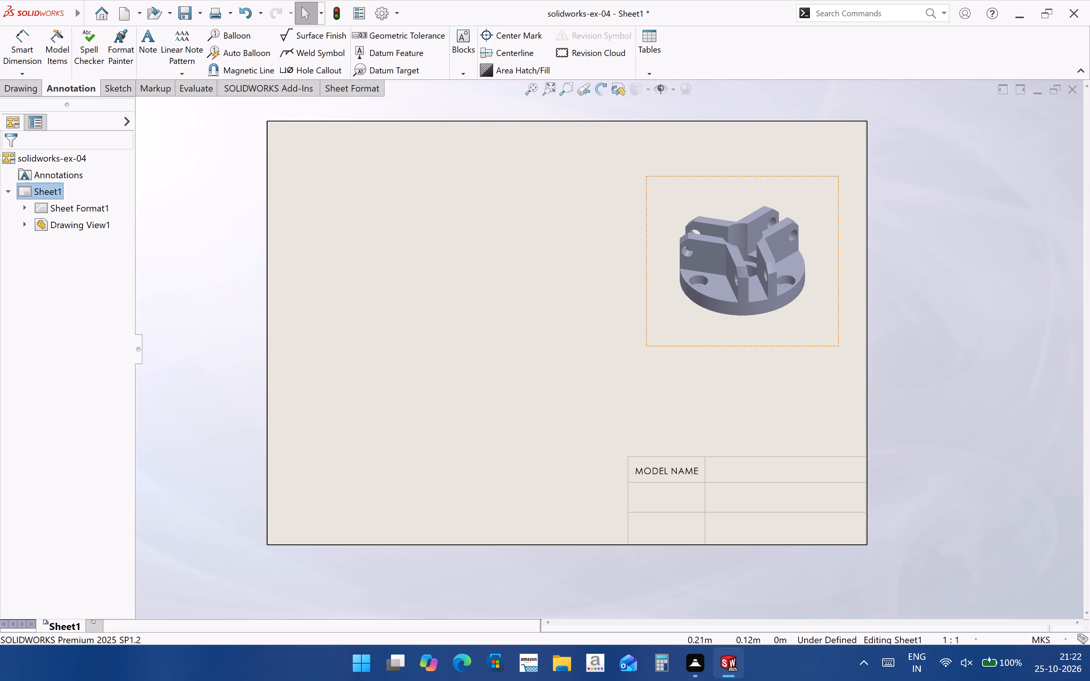
{"action": "left_click", "coordinate": [694, 316]}
{"action": "left_click", "coordinate": [95, 549]}
{"action": "left_click", "coordinate": [541, 453]}
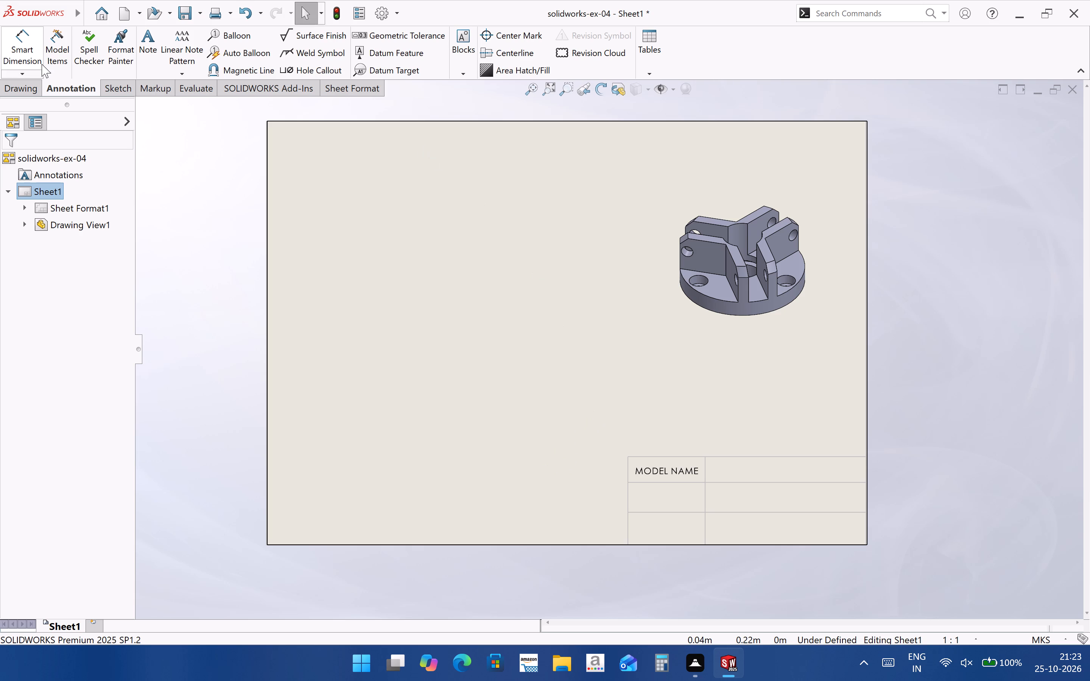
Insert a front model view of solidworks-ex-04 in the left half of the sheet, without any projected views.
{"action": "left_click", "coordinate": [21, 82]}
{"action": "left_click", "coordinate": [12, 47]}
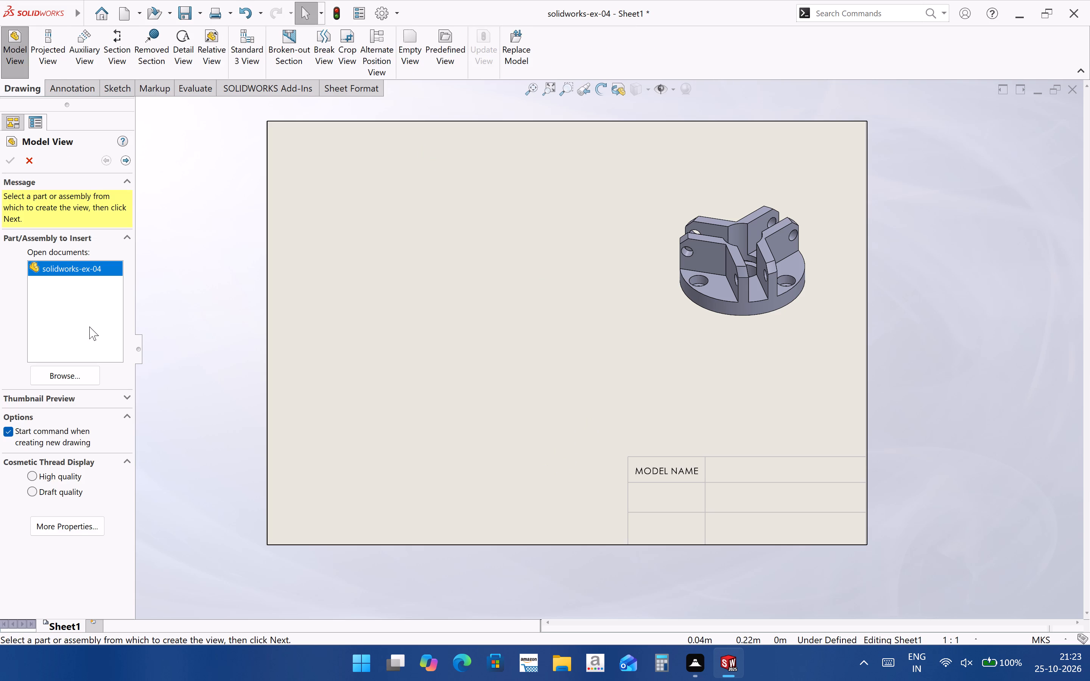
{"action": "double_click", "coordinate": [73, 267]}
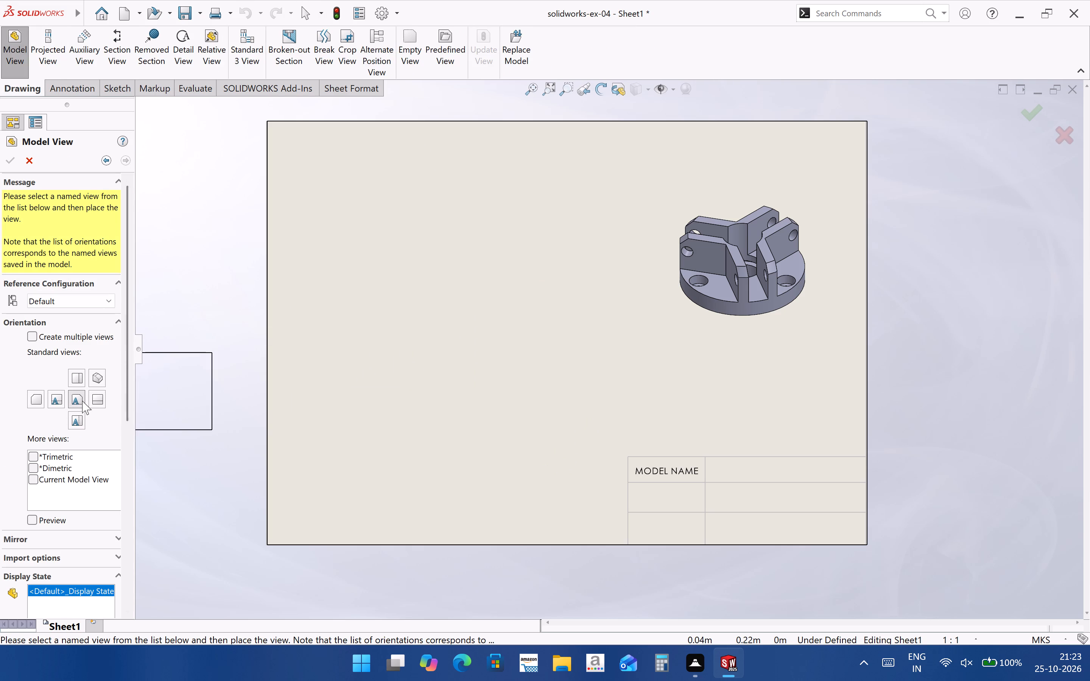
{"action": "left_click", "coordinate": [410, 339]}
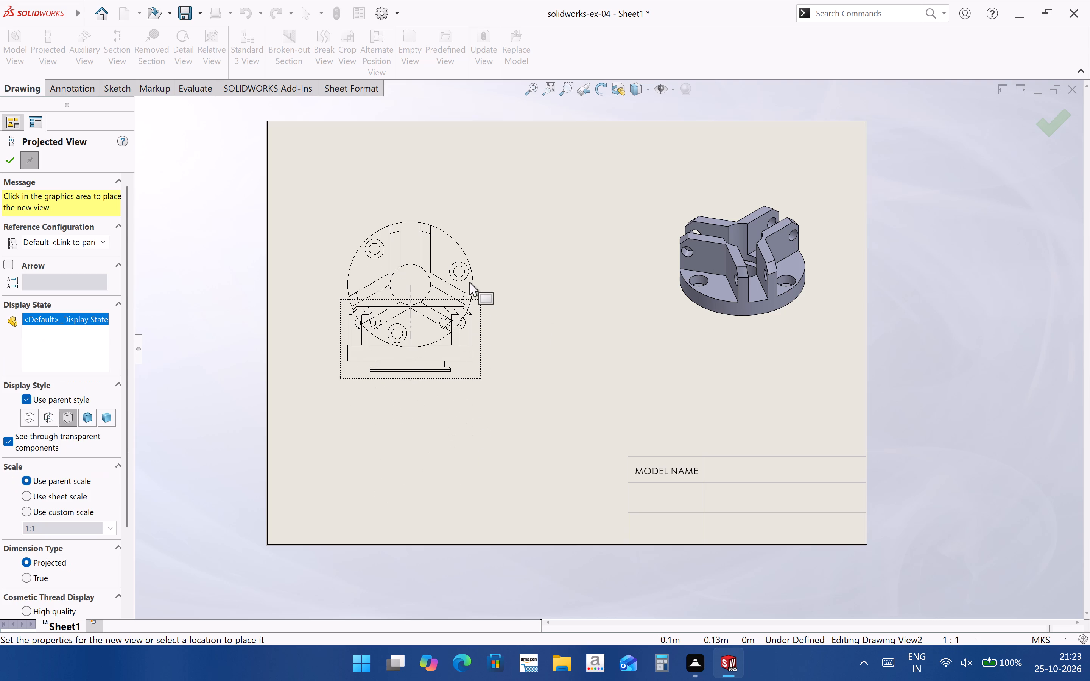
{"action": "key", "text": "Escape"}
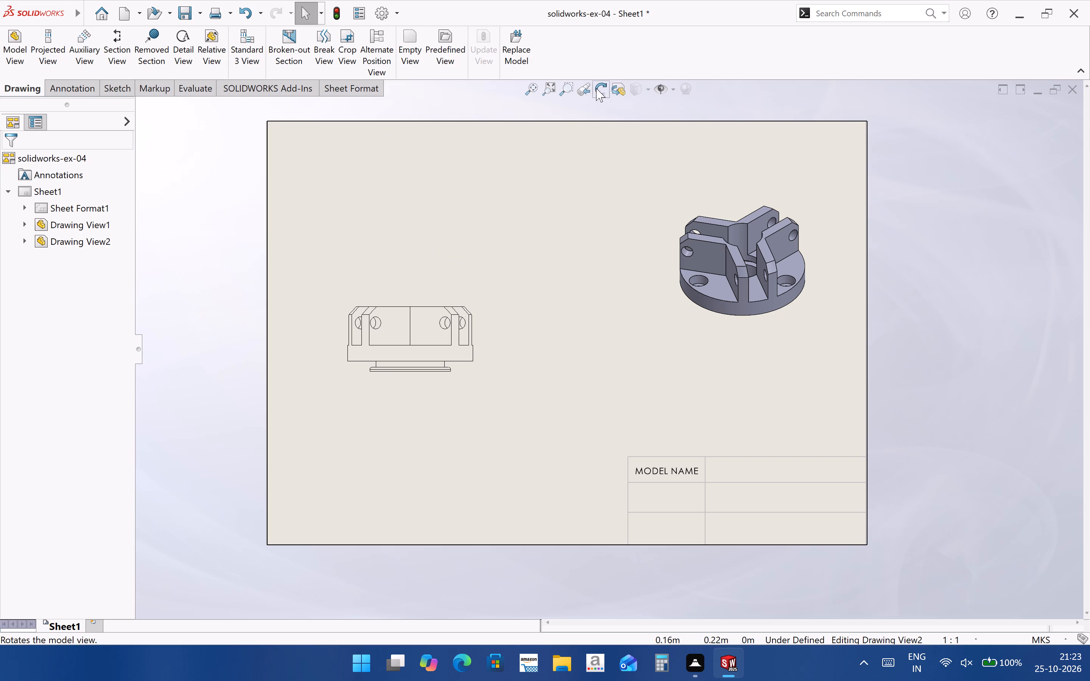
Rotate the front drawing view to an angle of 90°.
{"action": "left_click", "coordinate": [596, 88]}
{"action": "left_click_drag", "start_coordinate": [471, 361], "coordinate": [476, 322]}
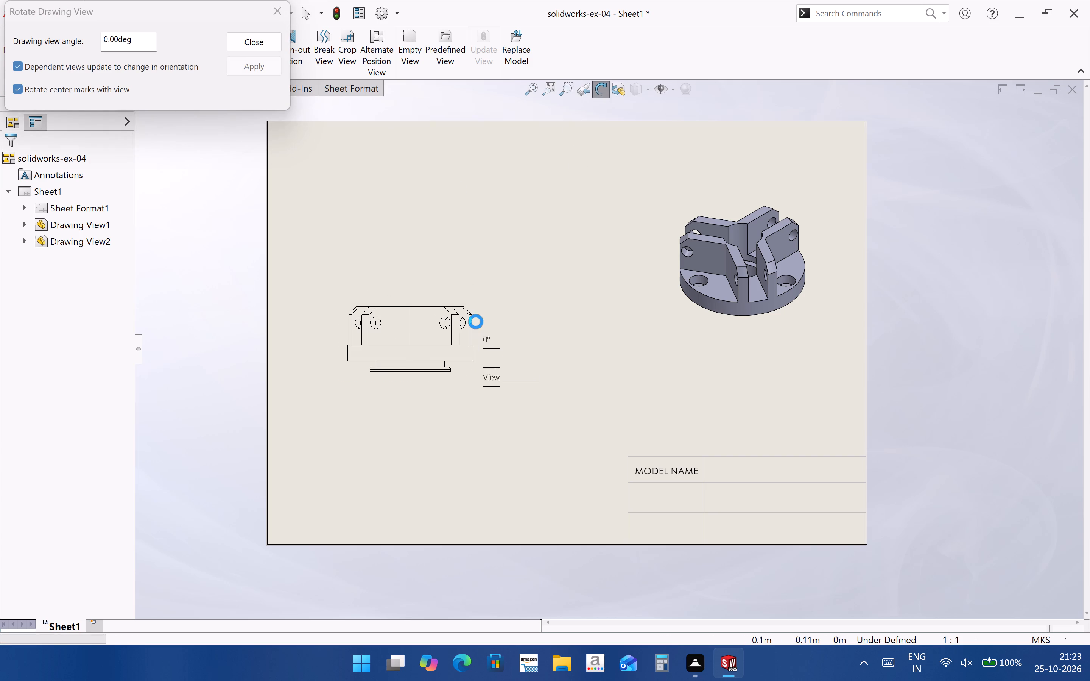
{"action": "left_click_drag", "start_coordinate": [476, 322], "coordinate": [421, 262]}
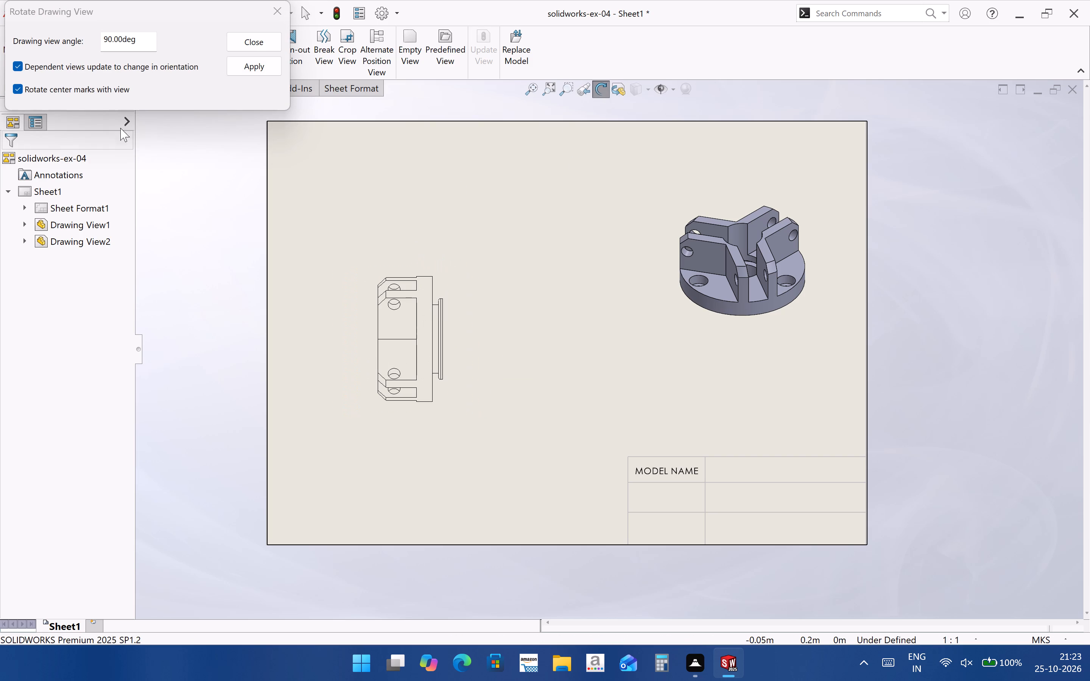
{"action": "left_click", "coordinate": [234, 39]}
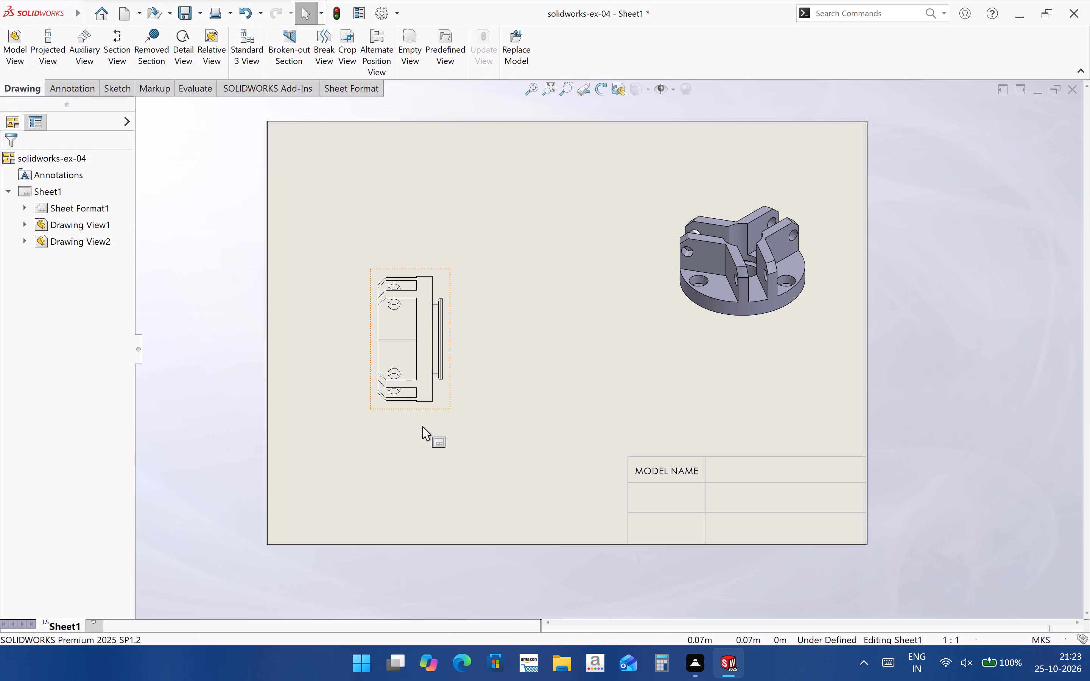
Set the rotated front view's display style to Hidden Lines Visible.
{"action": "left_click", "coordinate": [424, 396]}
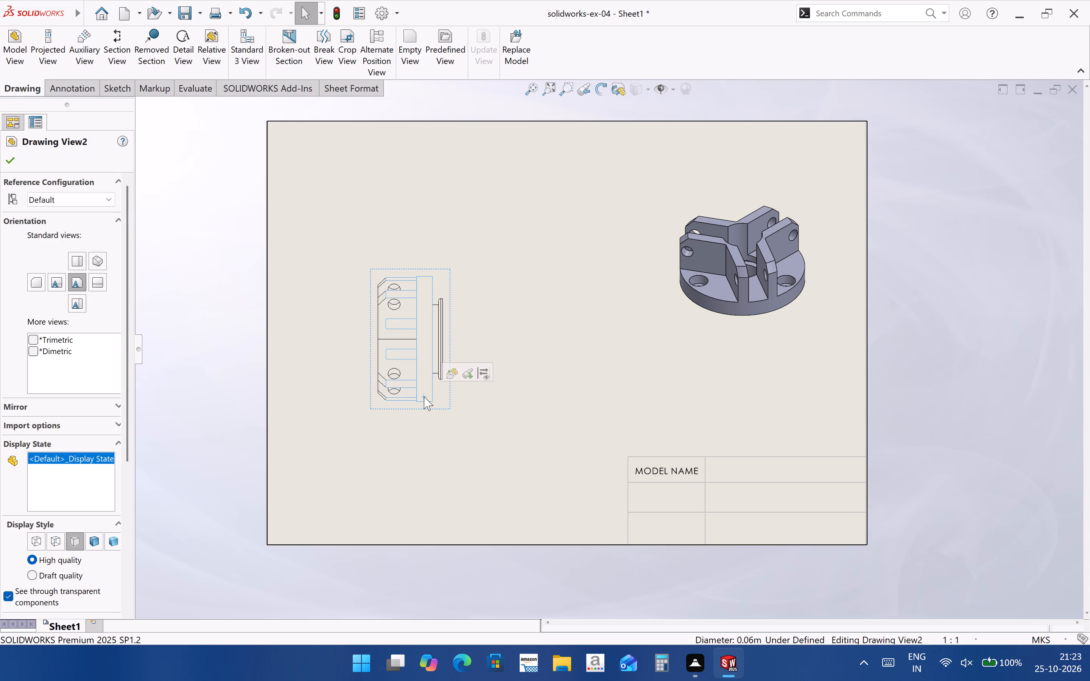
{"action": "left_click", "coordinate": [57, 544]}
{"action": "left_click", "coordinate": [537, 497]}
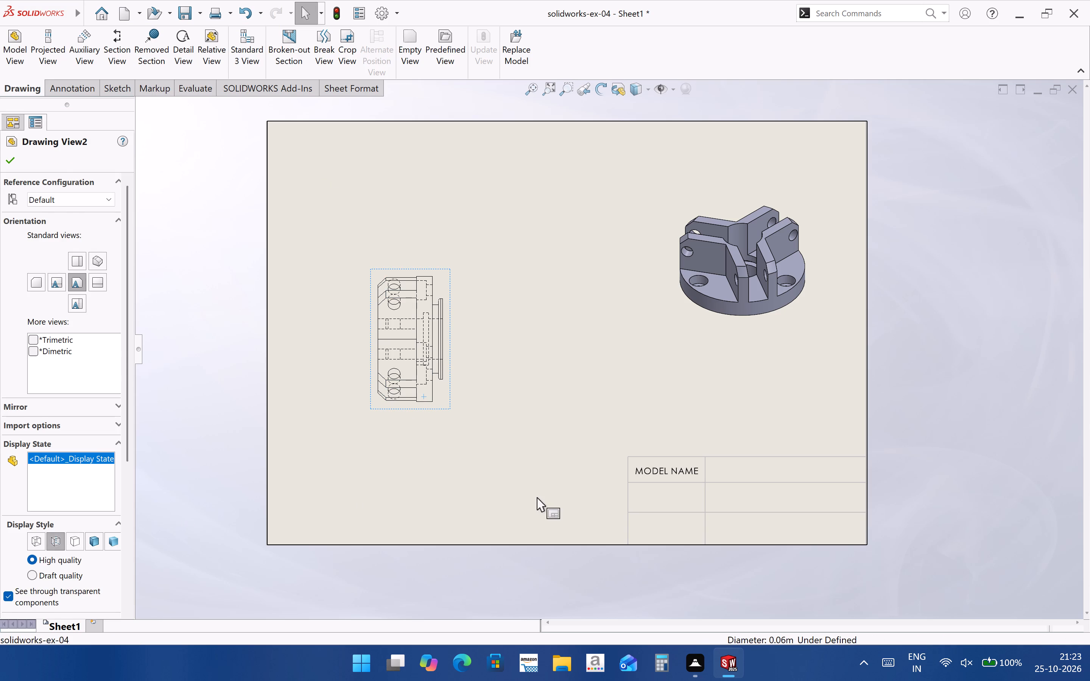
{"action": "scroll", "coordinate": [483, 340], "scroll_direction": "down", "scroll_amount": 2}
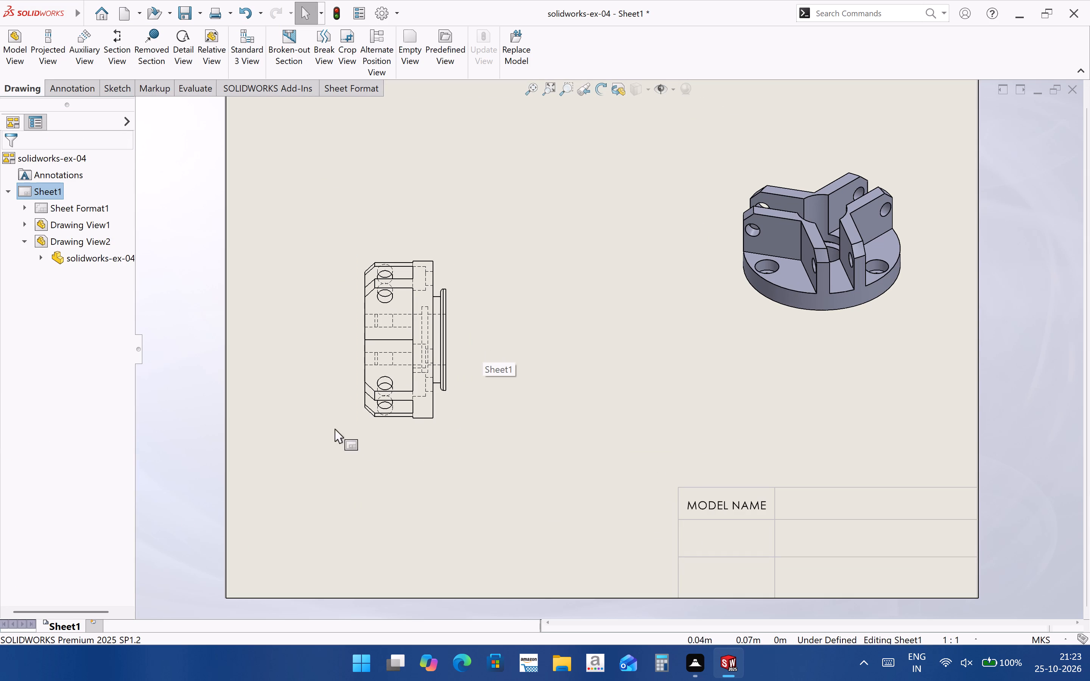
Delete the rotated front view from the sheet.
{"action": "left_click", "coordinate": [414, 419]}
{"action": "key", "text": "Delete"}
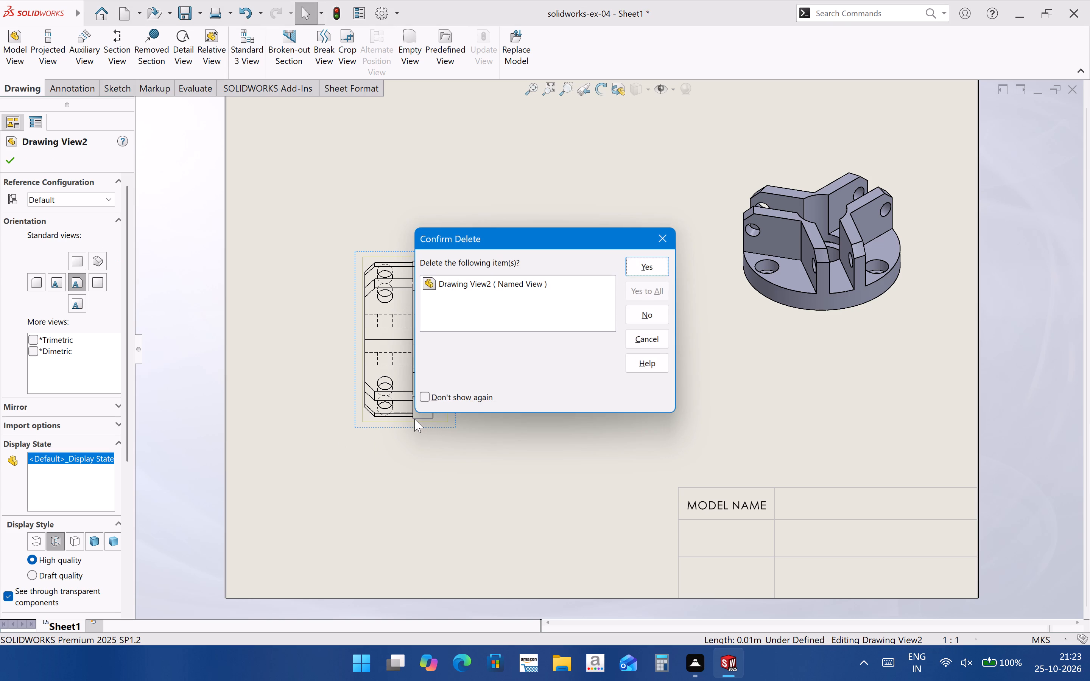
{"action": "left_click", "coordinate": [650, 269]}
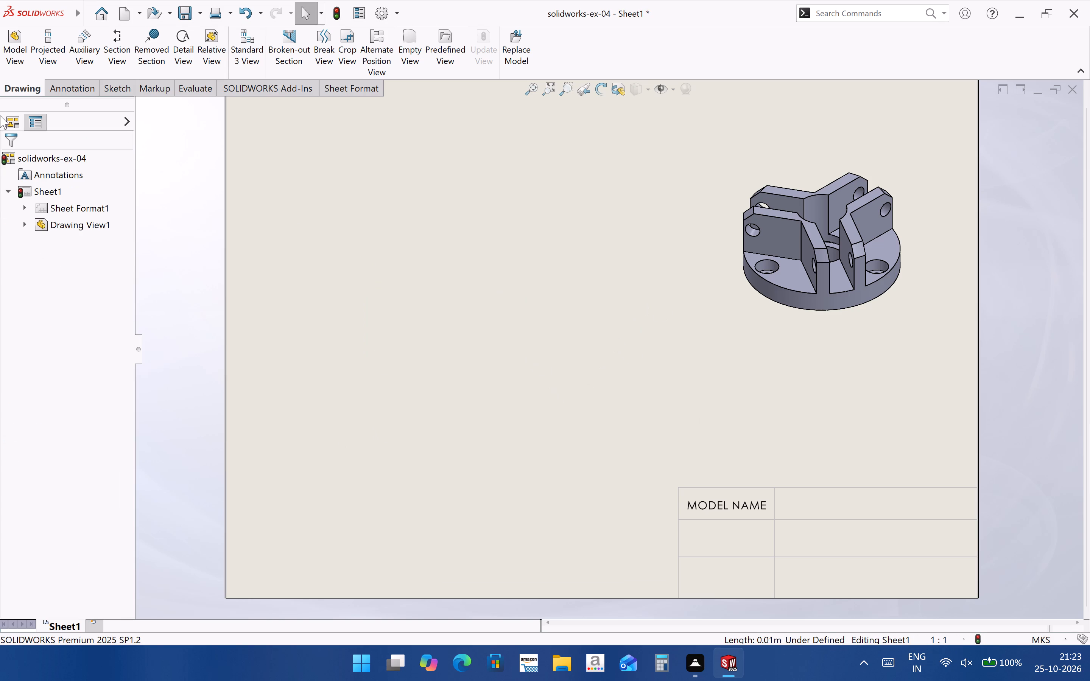
Insert a top model view of solidworks-ex-04 in the left half of the sheet, without any projected views.
{"action": "left_click", "coordinate": [16, 52]}
{"action": "double_click", "coordinate": [90, 274]}
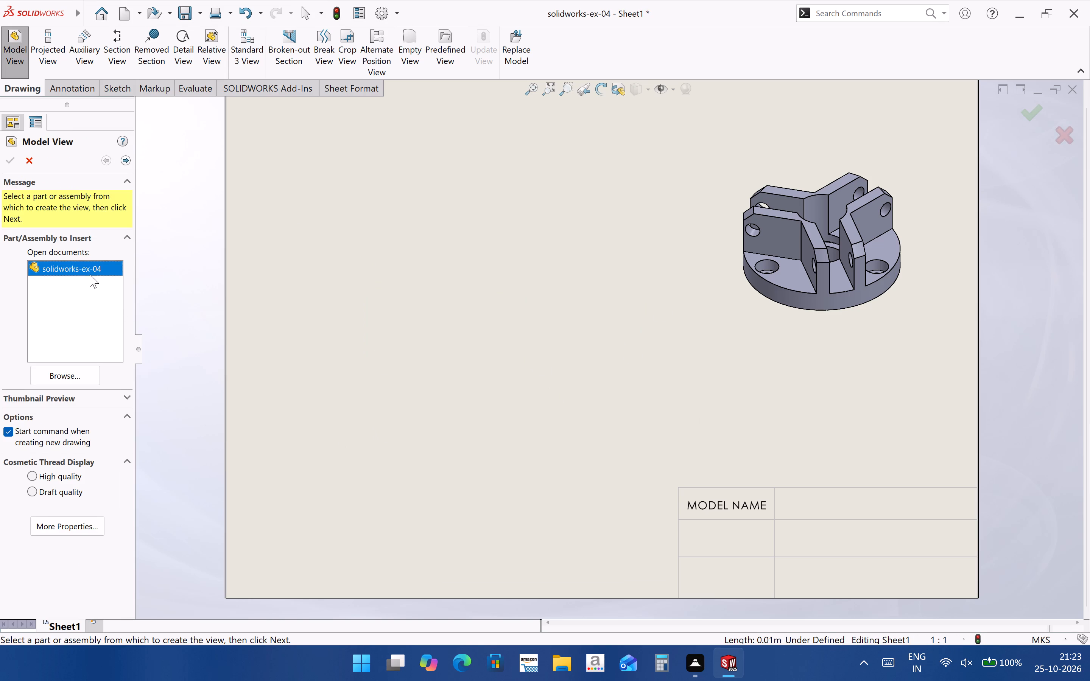
{"action": "left_click", "coordinate": [77, 379]}
{"action": "left_click", "coordinate": [452, 311]}
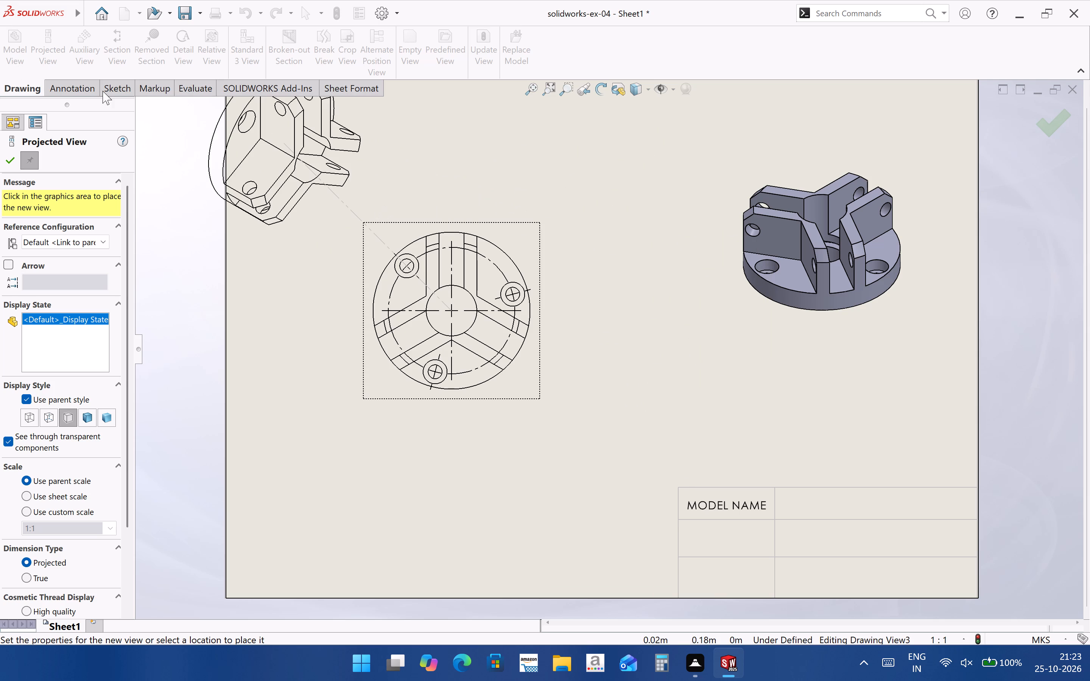
{"action": "left_click", "coordinate": [6, 154]}
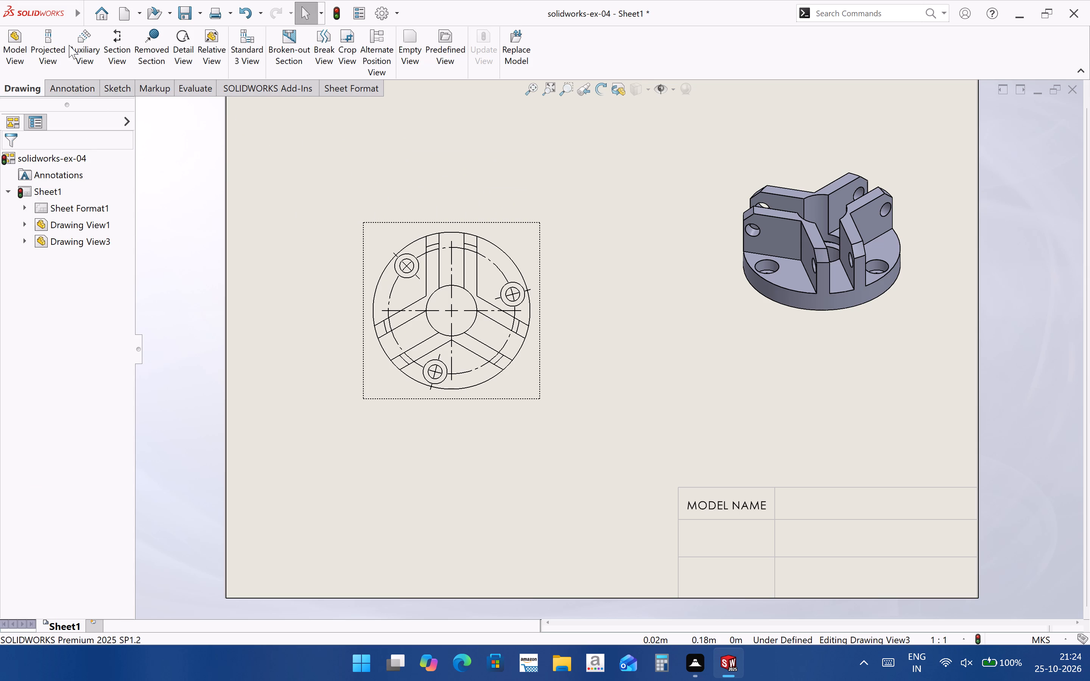
Create section view A-A from a vertical cutting line through the top view's centre and place it between the top and isometric views.
{"action": "left_click", "coordinate": [123, 49]}
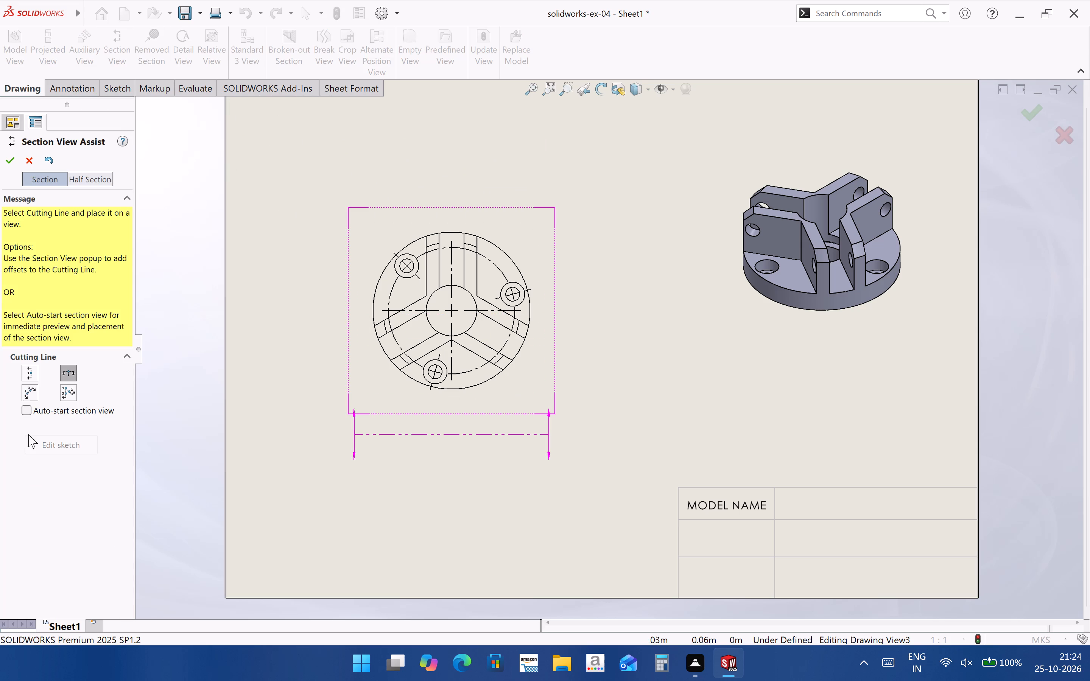
{"action": "left_click", "coordinate": [33, 371]}
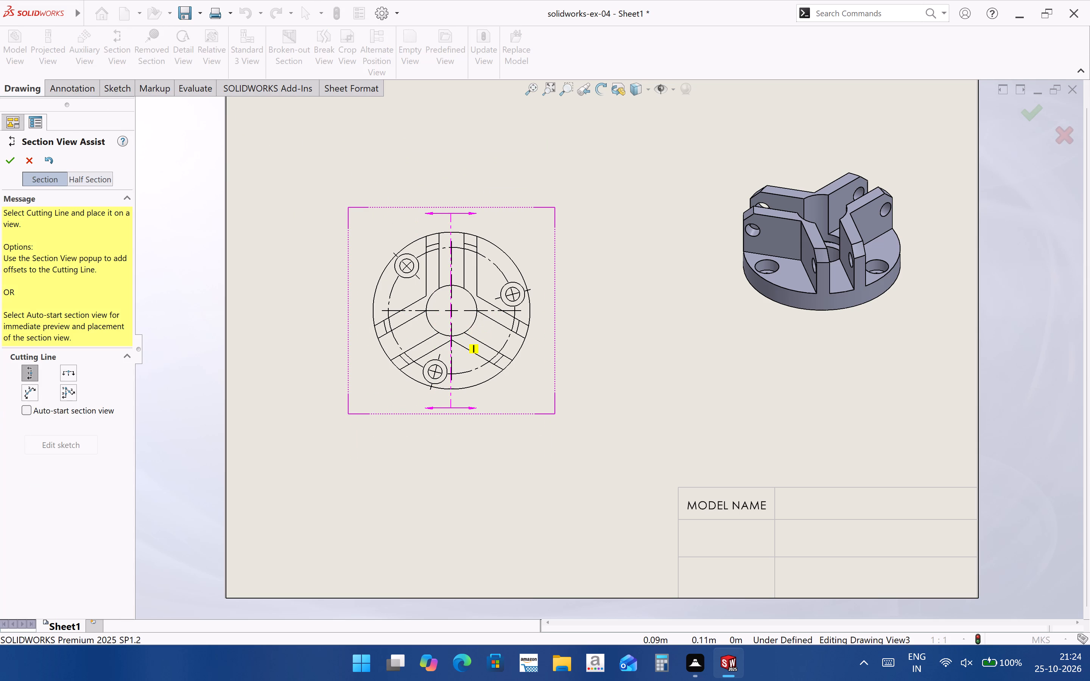
{"action": "left_click", "coordinate": [452, 312]}
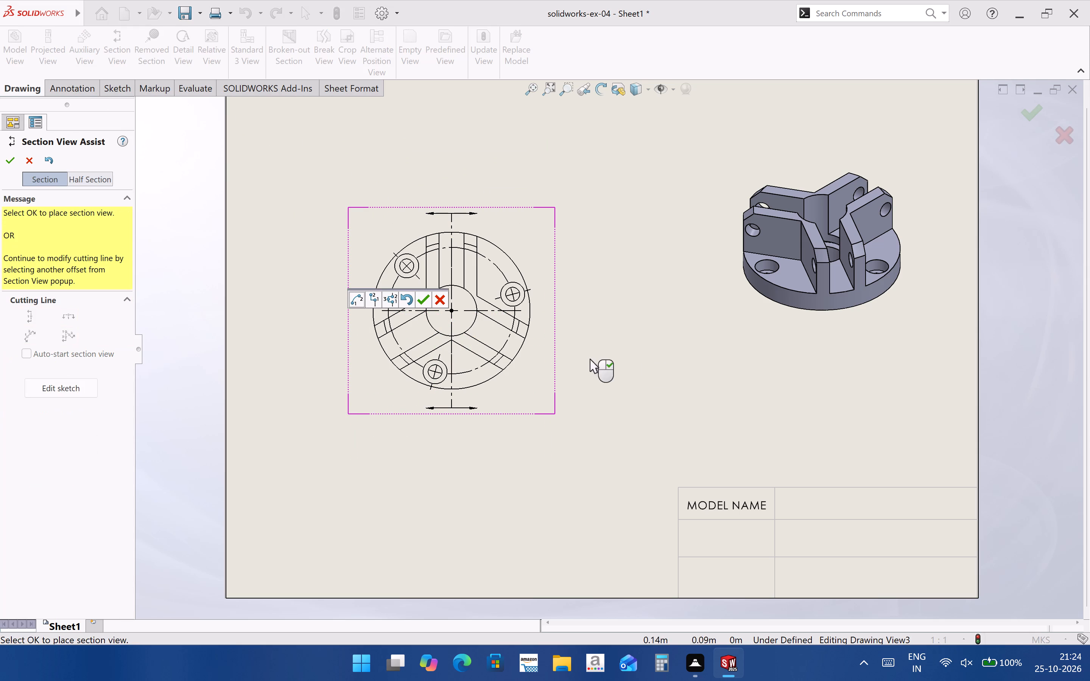
{"action": "left_click", "coordinate": [419, 302]}
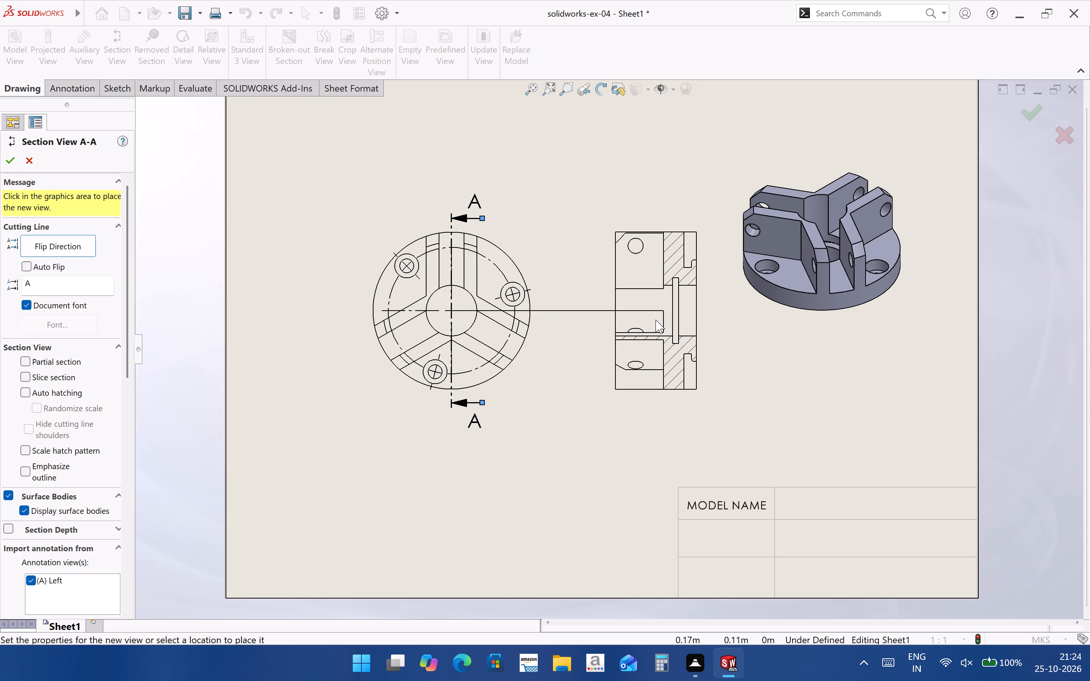
{"action": "left_click", "coordinate": [651, 320]}
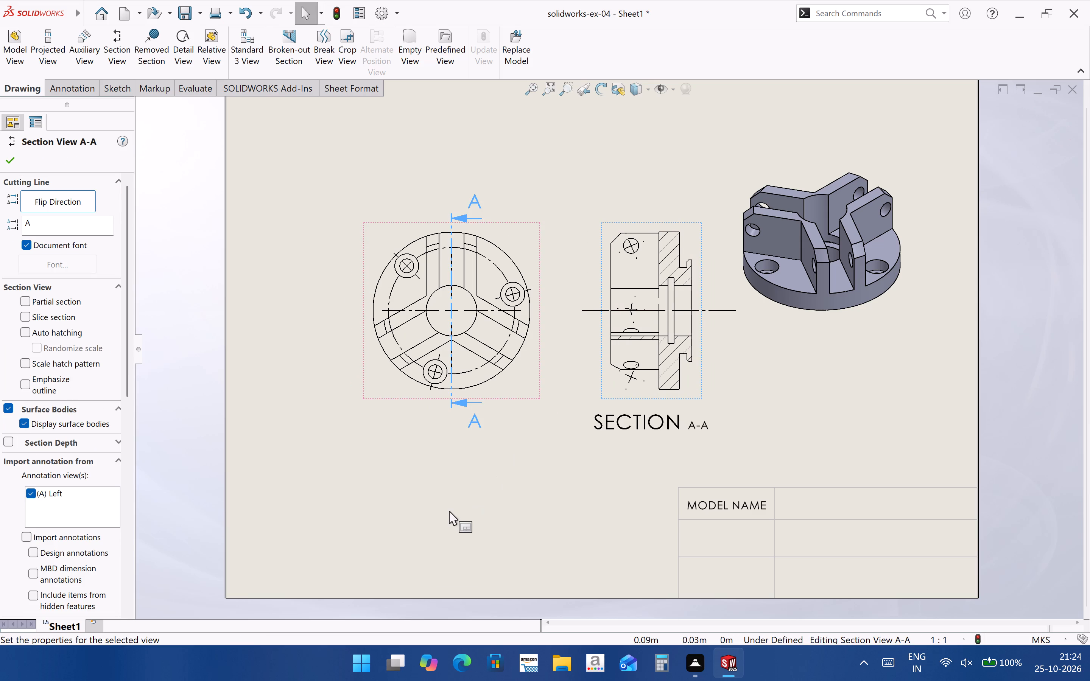
Move the isometric view up to the upper edge of the sheet, clear of section view A-A.
{"action": "scroll", "coordinate": [469, 501], "scroll_direction": "up", "scroll_amount": 1}
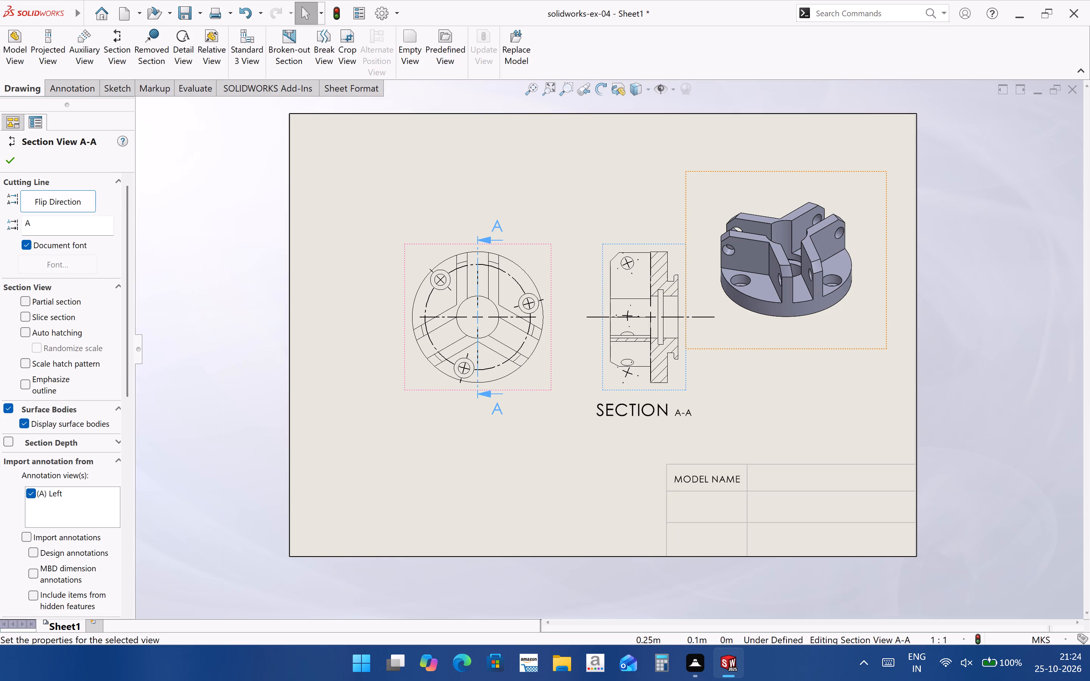
{"action": "left_click_drag", "start_coordinate": [878, 348], "coordinate": [886, 277]}
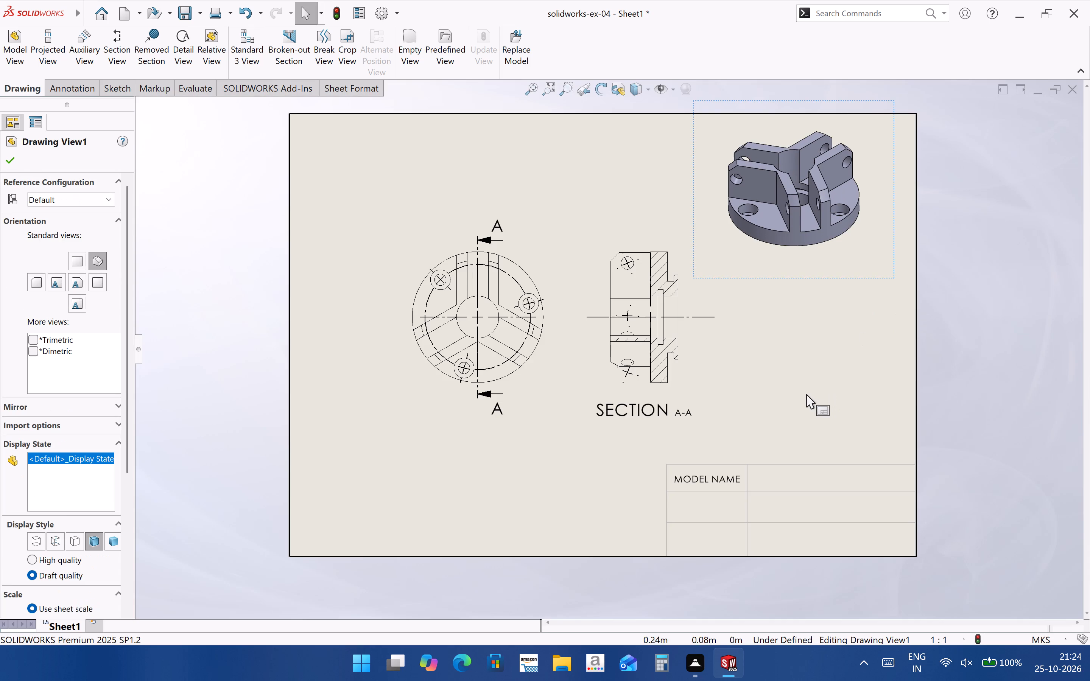
{"action": "middle_click_drag", "start_coordinate": [804, 394], "coordinate": [746, 435]}
{"action": "left_click_drag", "start_coordinate": [835, 320], "coordinate": [830, 303]}
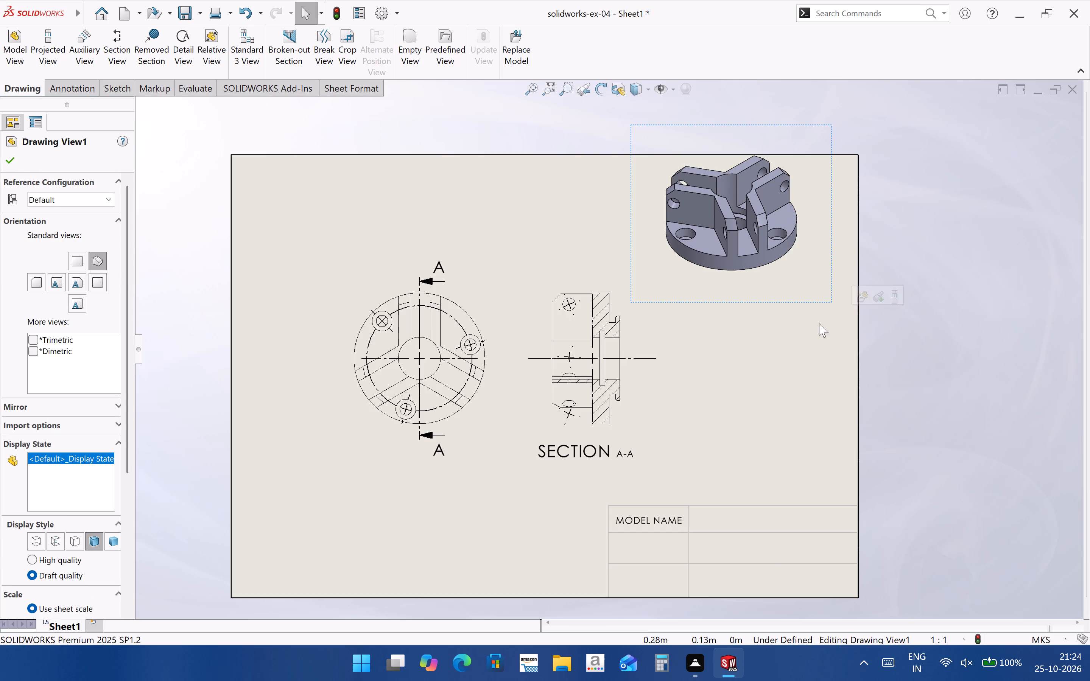
{"action": "left_click", "coordinate": [816, 352]}
Reposition the top view slightly lower on the sheet, together with its aligned section view A-A.
{"action": "left_click", "coordinate": [471, 416]}
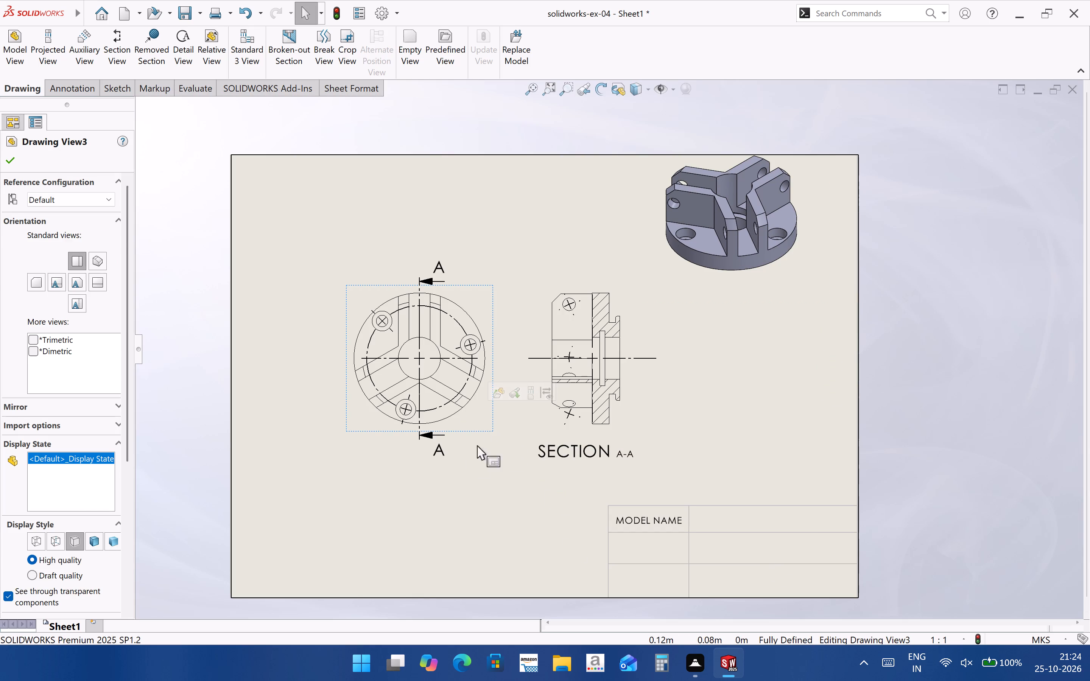
{"action": "left_click", "coordinate": [416, 488]}
{"action": "left_click", "coordinate": [358, 427]}
{"action": "left_click_drag", "start_coordinate": [354, 432], "coordinate": [349, 444]}
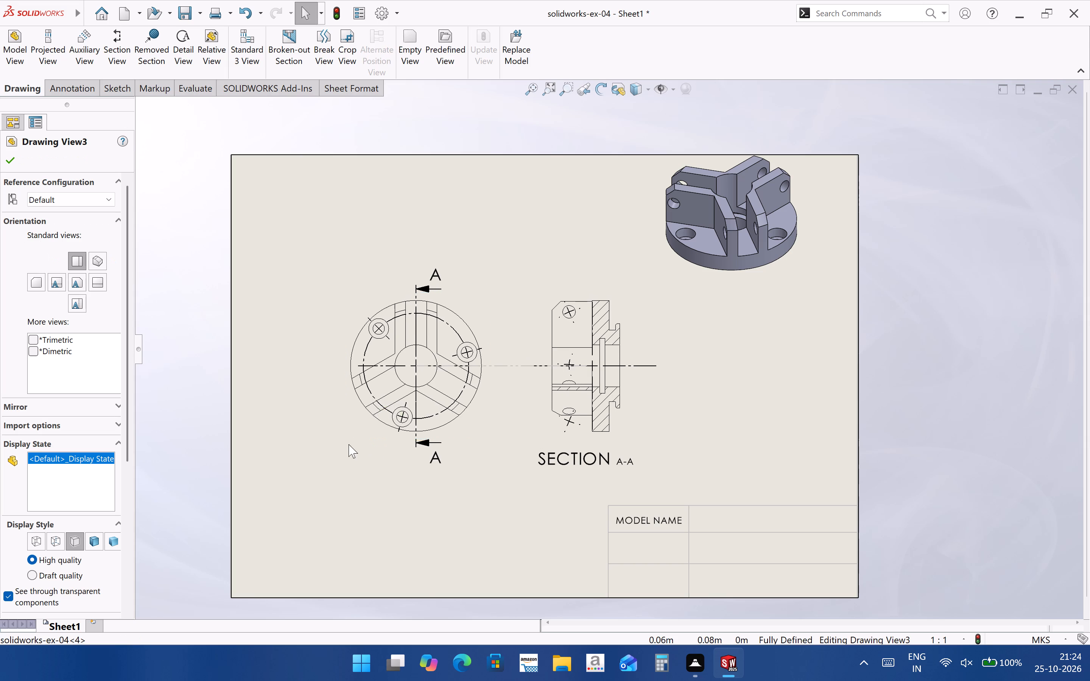
{"action": "left_click_drag", "start_coordinate": [349, 444], "coordinate": [366, 454]}
{"action": "left_click", "coordinate": [420, 543]}
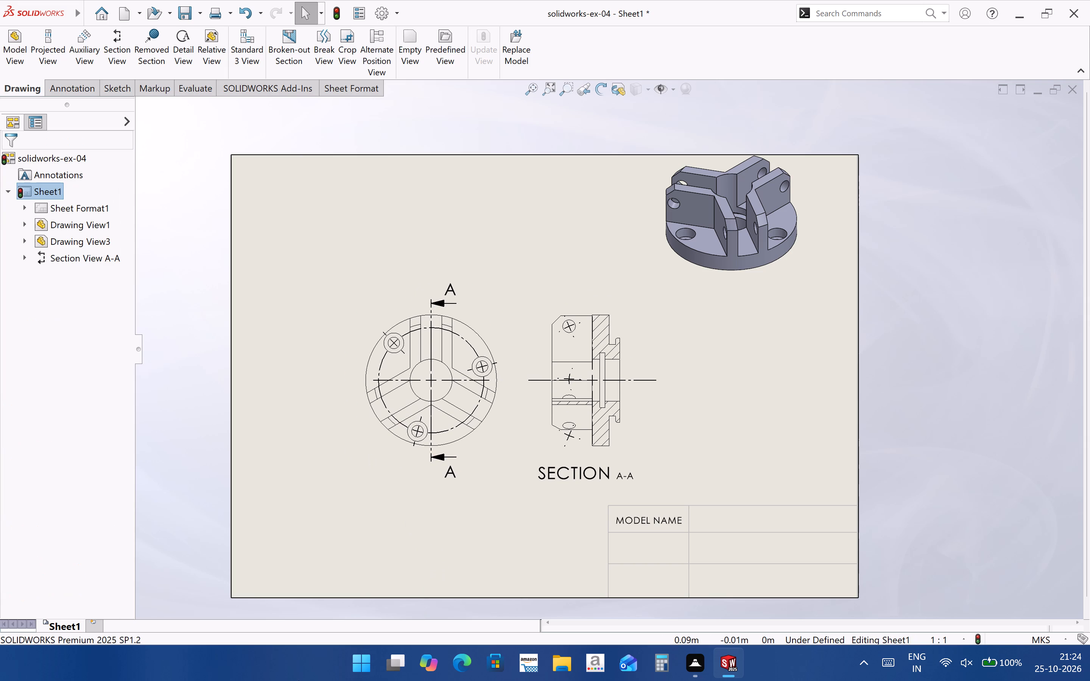
Dimension the distance between the outer edges of the upper rib pair, placing the dimension above the top view.
{"action": "scroll", "coordinate": [509, 466], "scroll_direction": "down", "scroll_amount": 1}
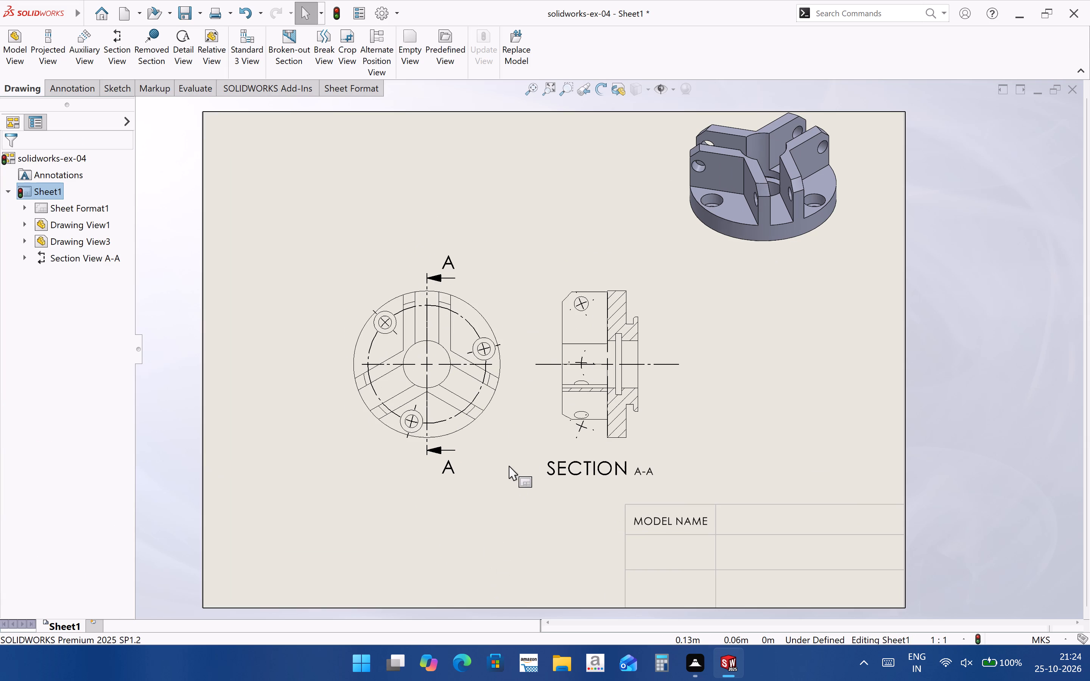
{"action": "middle_click_drag", "start_coordinate": [507, 468], "coordinate": [487, 497]}
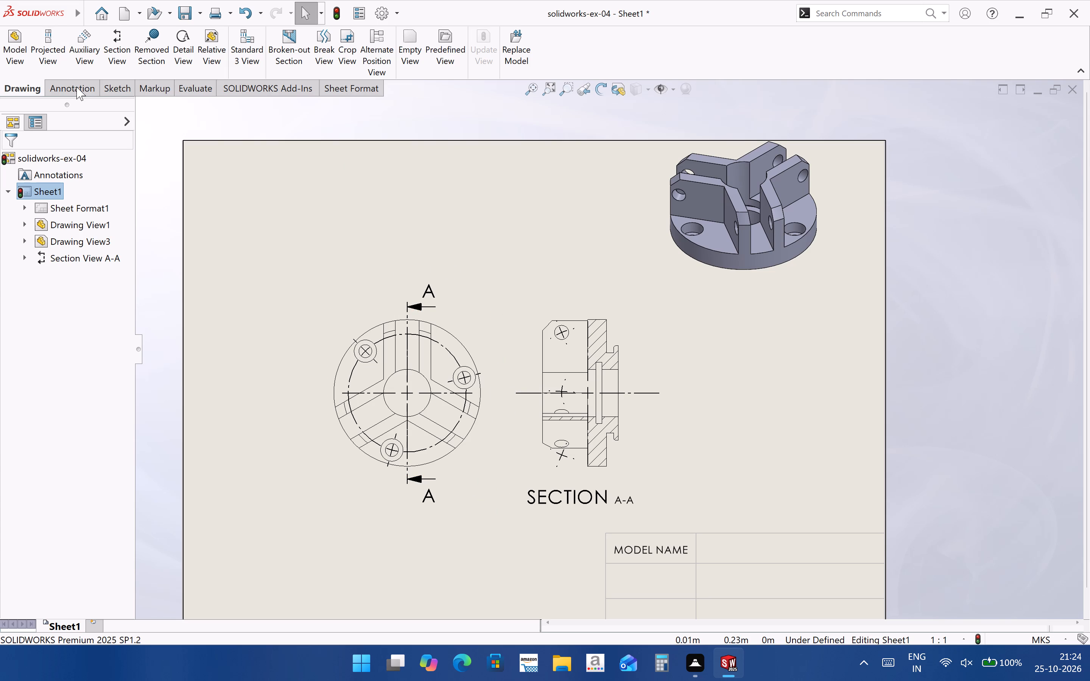
{"action": "left_click", "coordinate": [108, 87]}
{"action": "left_click", "coordinate": [34, 48]}
{"action": "scroll", "coordinate": [416, 329], "scroll_direction": "down", "scroll_amount": 3}
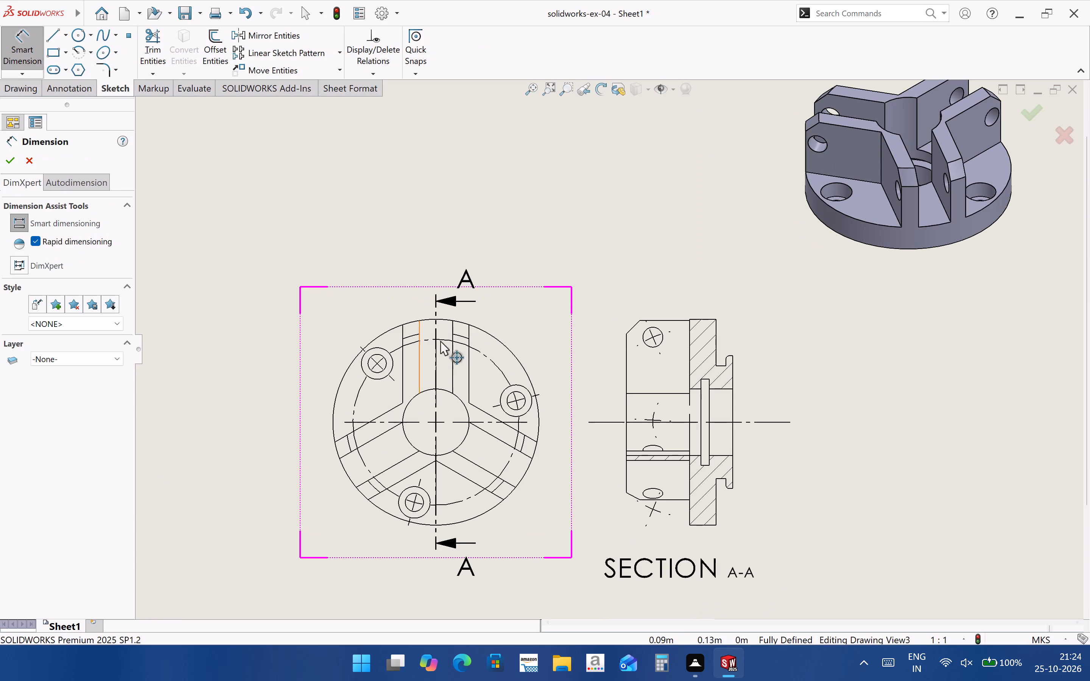
{"action": "left_click", "coordinate": [470, 358]}
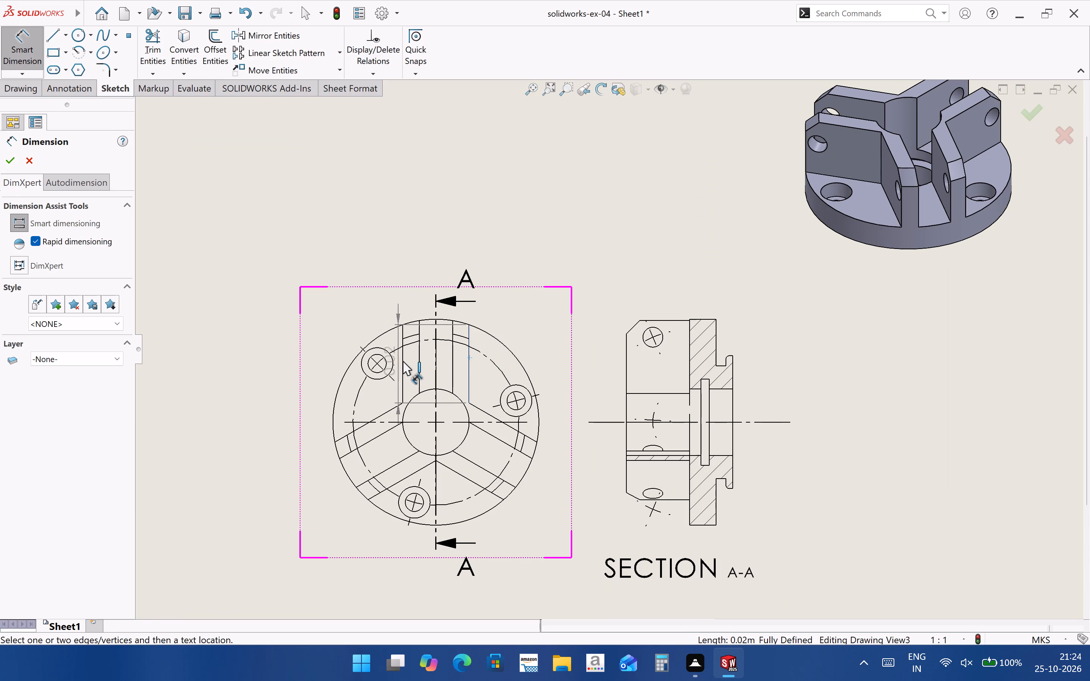
{"action": "left_click", "coordinate": [403, 361]}
{"action": "left_click", "coordinate": [453, 210]}
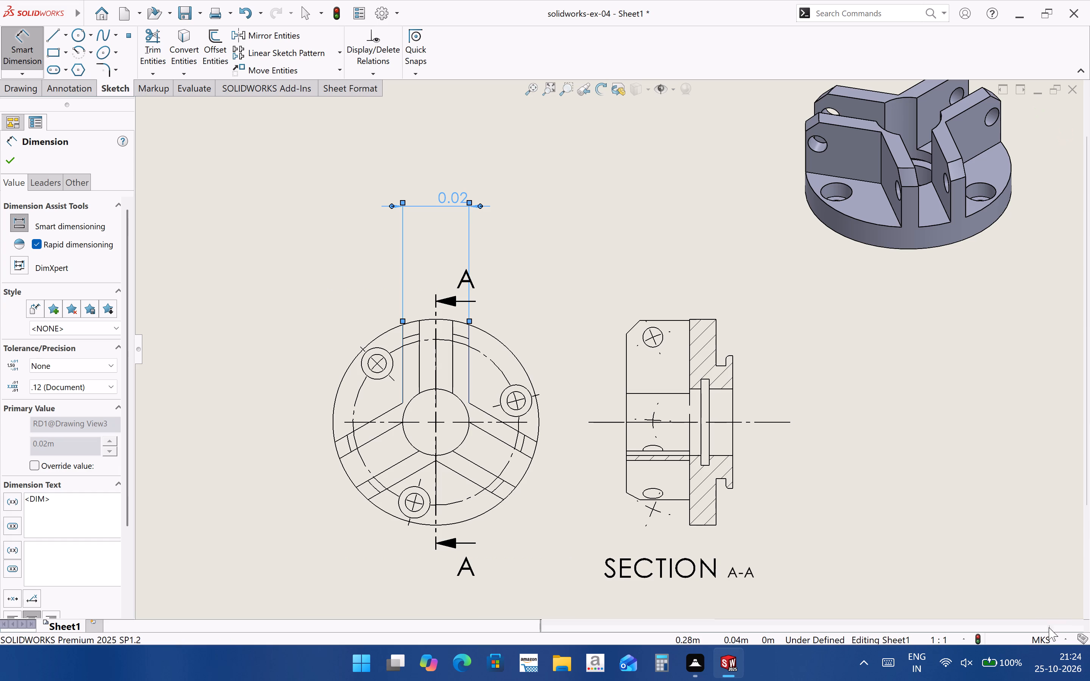
Change the drawing's unit system to MMGS.
{"action": "left_click", "coordinate": [1054, 633]}
{"action": "left_click", "coordinate": [1041, 581]}
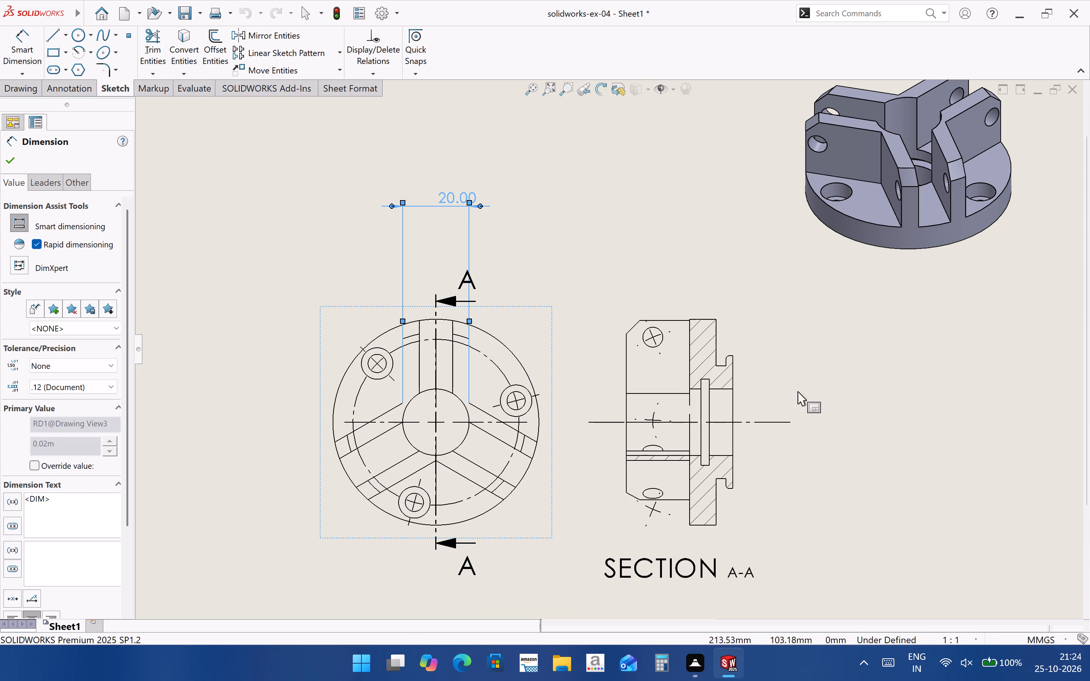
{"action": "left_click", "coordinate": [749, 331]}
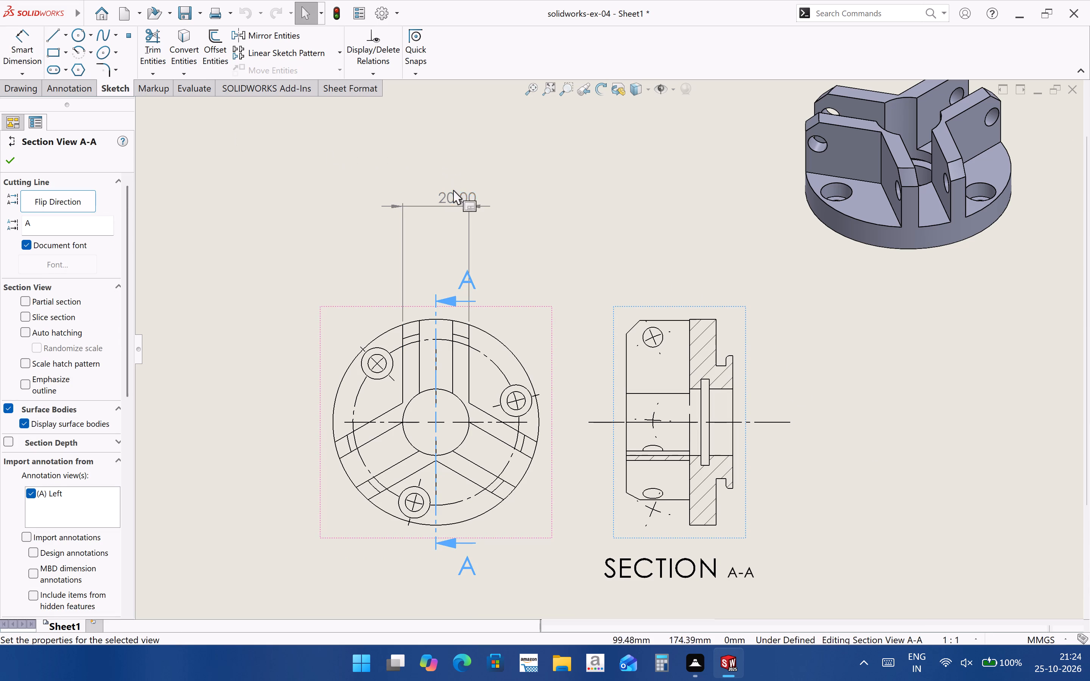
Centre the rib pair's outer width dimension text between its extension lines.
{"action": "left_click_drag", "start_coordinate": [454, 193], "coordinate": [439, 191]}
{"action": "left_click", "coordinate": [555, 222]}
Dimension the gap between the inner edges of the upper rib pair, placing it below the outer width dimension.
{"action": "left_click", "coordinate": [17, 34]}
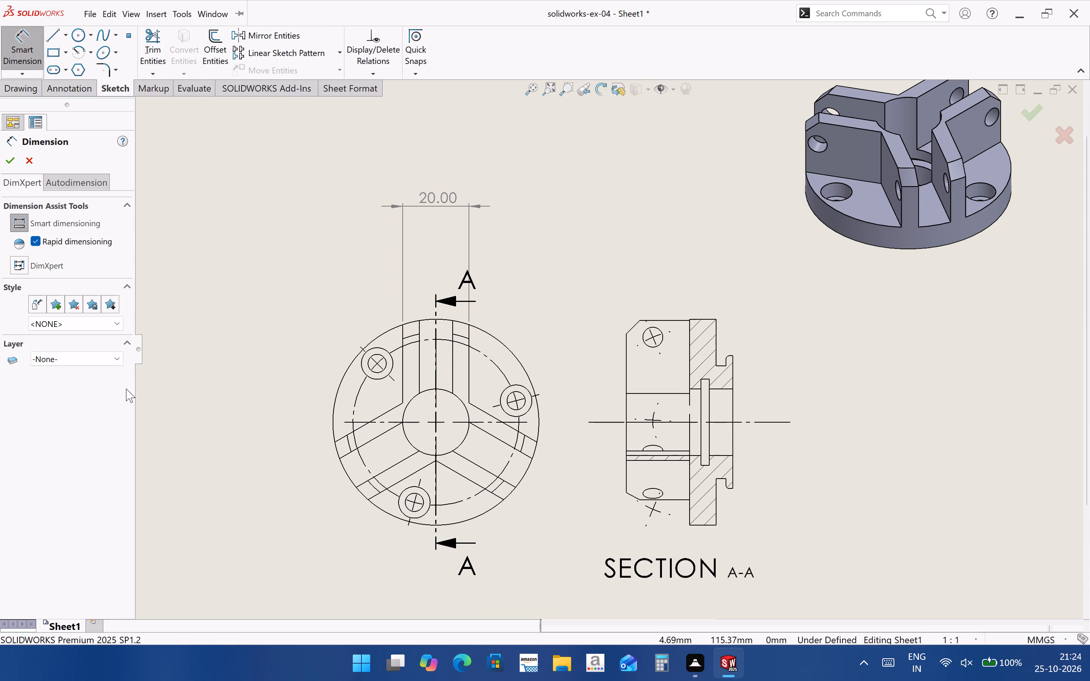
{"action": "left_click", "coordinate": [420, 362]}
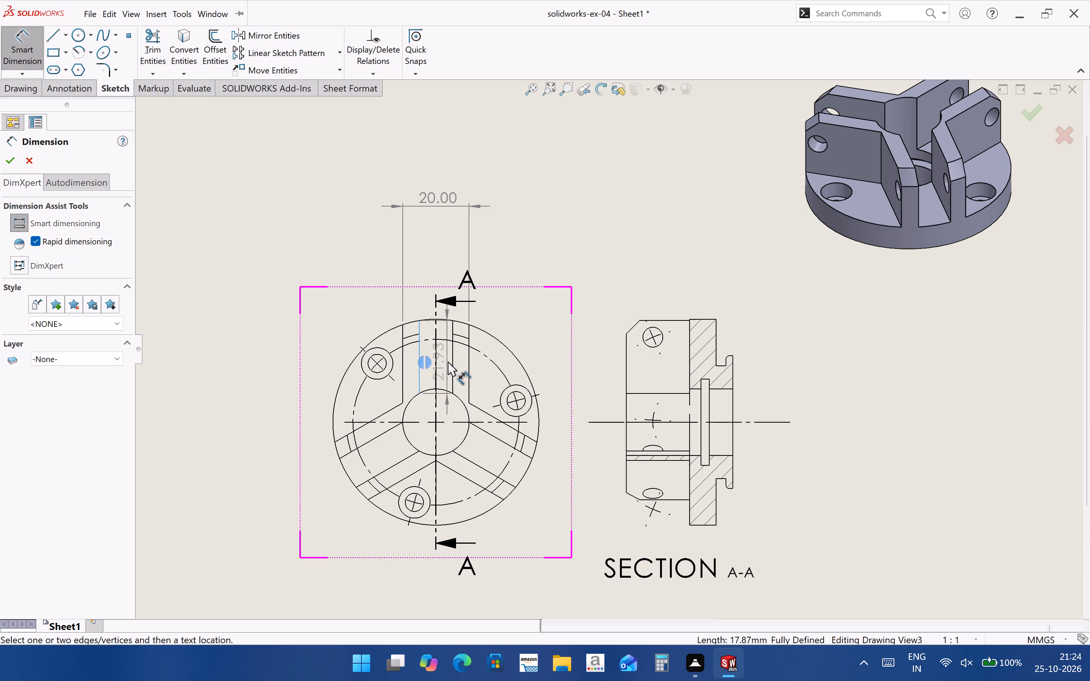
{"action": "left_click", "coordinate": [453, 362]}
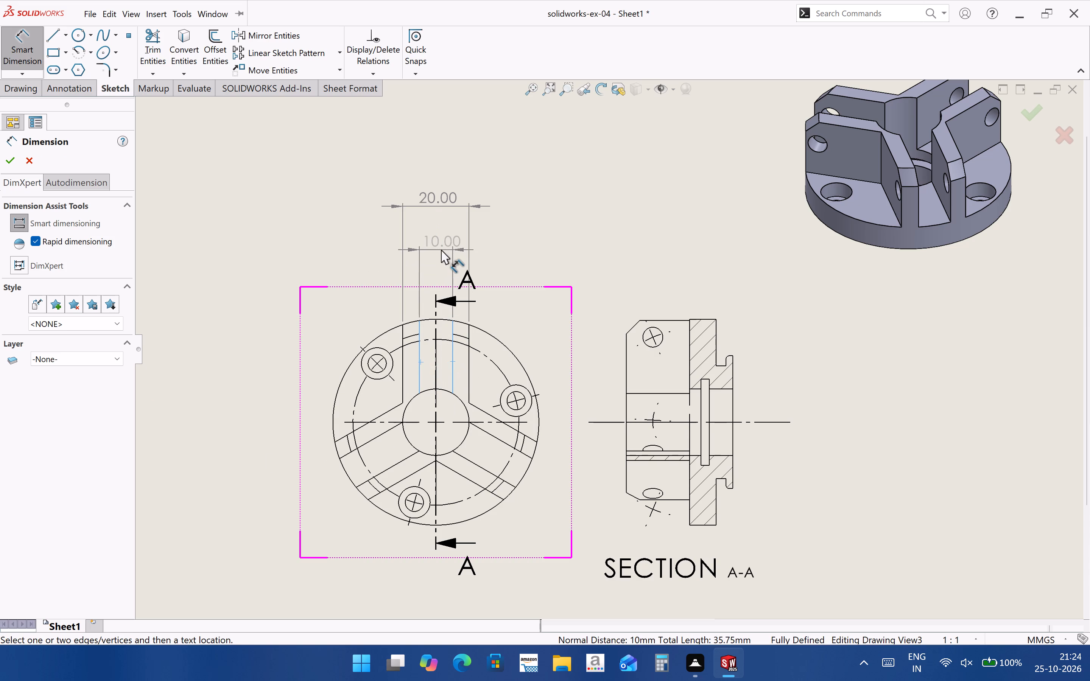
{"action": "left_click", "coordinate": [441, 250]}
{"action": "left_click", "coordinate": [570, 239]}
Dimension the angle between the lower counterbored hole's radial centre-mark line and the vertical line through the top view's centre, placing it below the view.
{"action": "scroll", "coordinate": [455, 305], "scroll_direction": "up", "scroll_amount": 2}
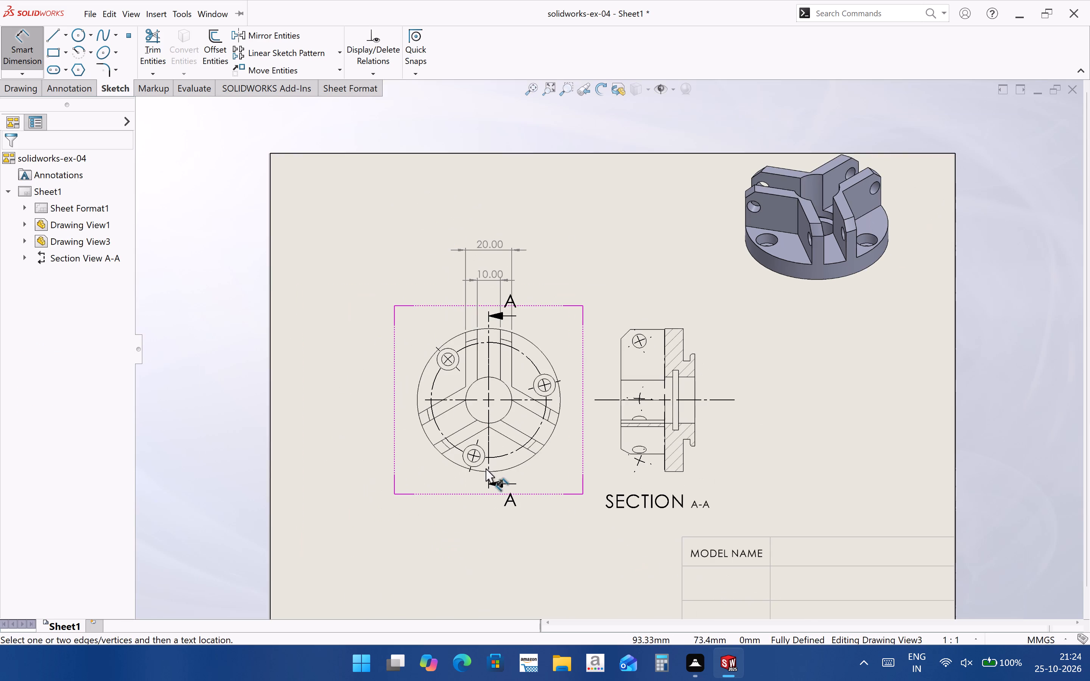
{"action": "scroll", "coordinate": [486, 471], "scroll_direction": "down", "scroll_amount": 2}
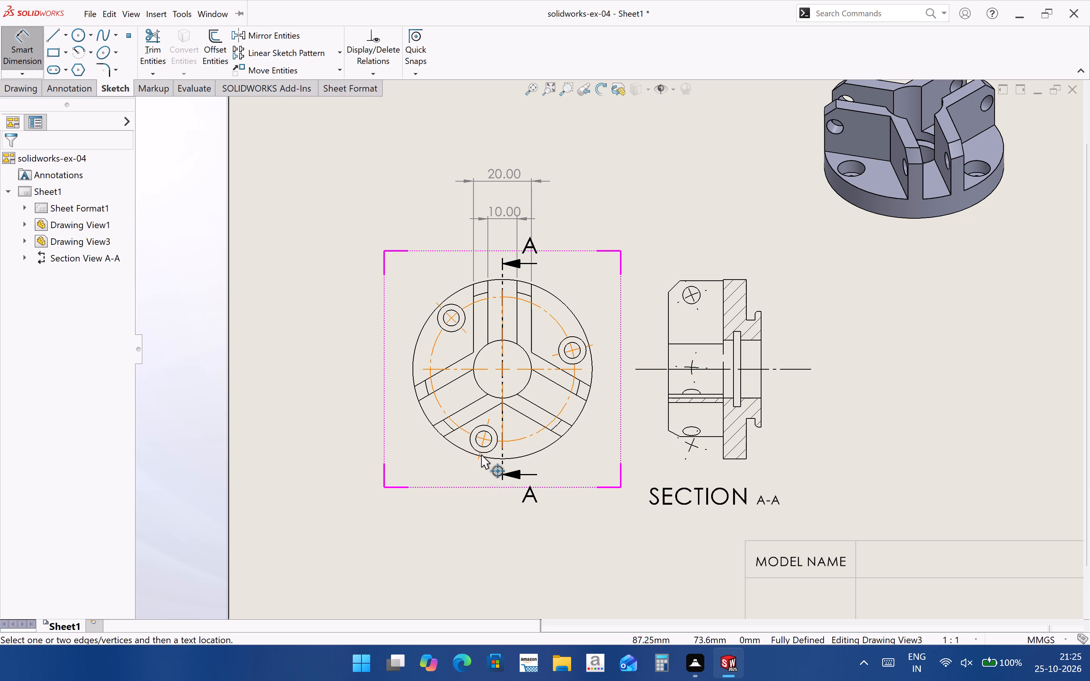
{"action": "left_click", "coordinate": [481, 454]}
{"action": "left_click", "coordinate": [504, 408]}
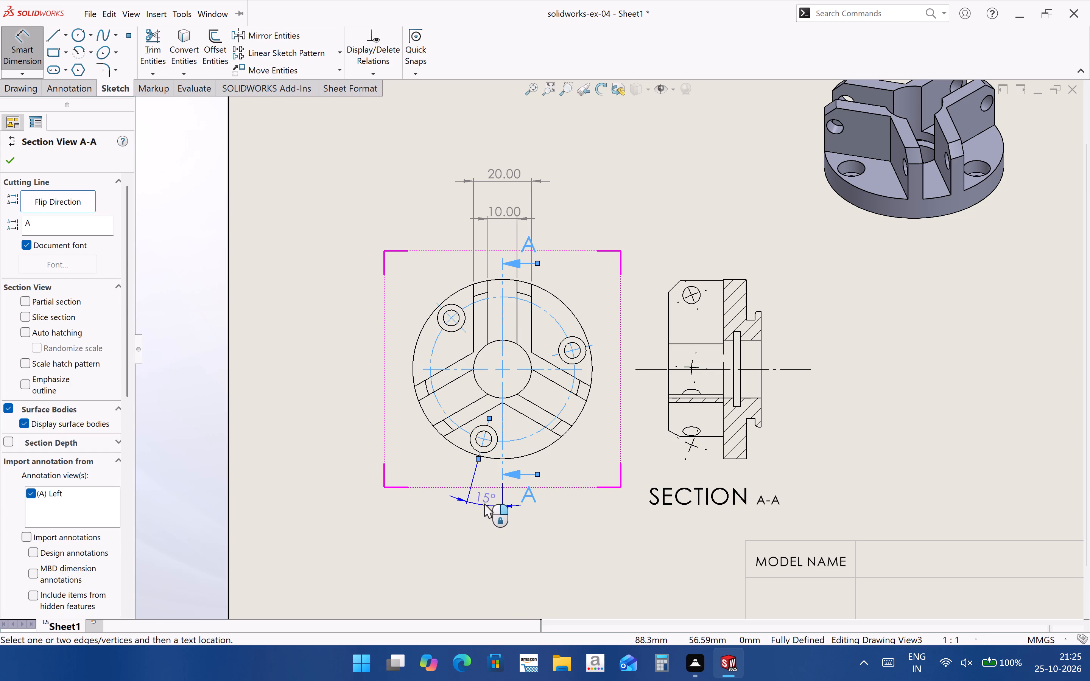
{"action": "left_click", "coordinate": [484, 504]}
{"action": "left_click", "coordinate": [543, 547]}
{"action": "left_click", "coordinate": [616, 317]}
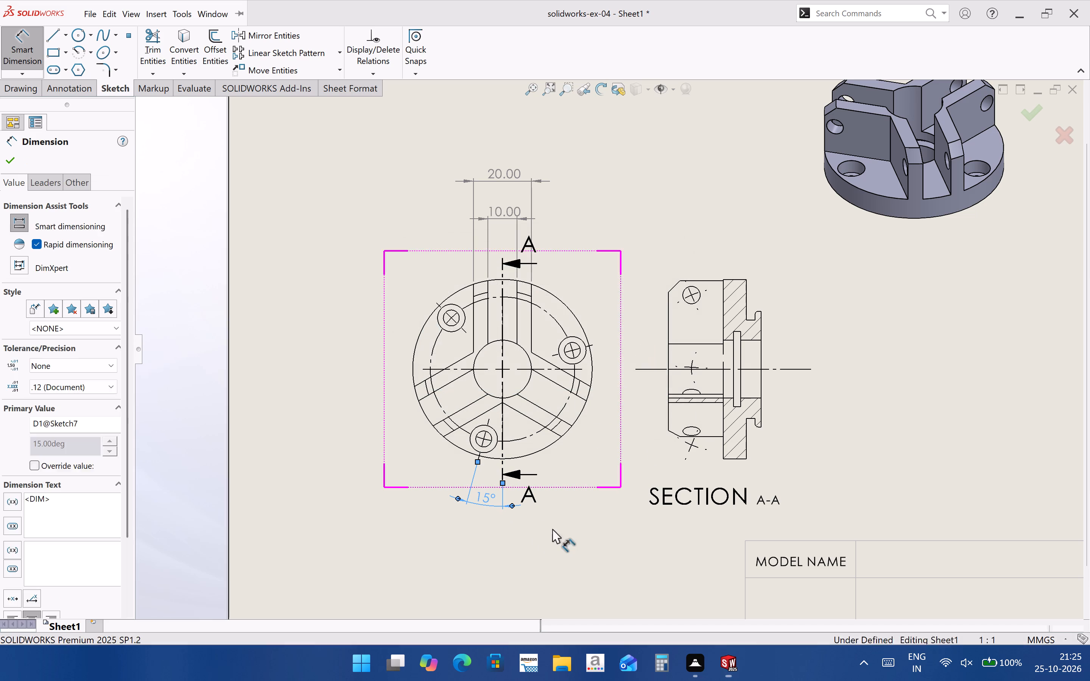
{"action": "left_click", "coordinate": [553, 530]}
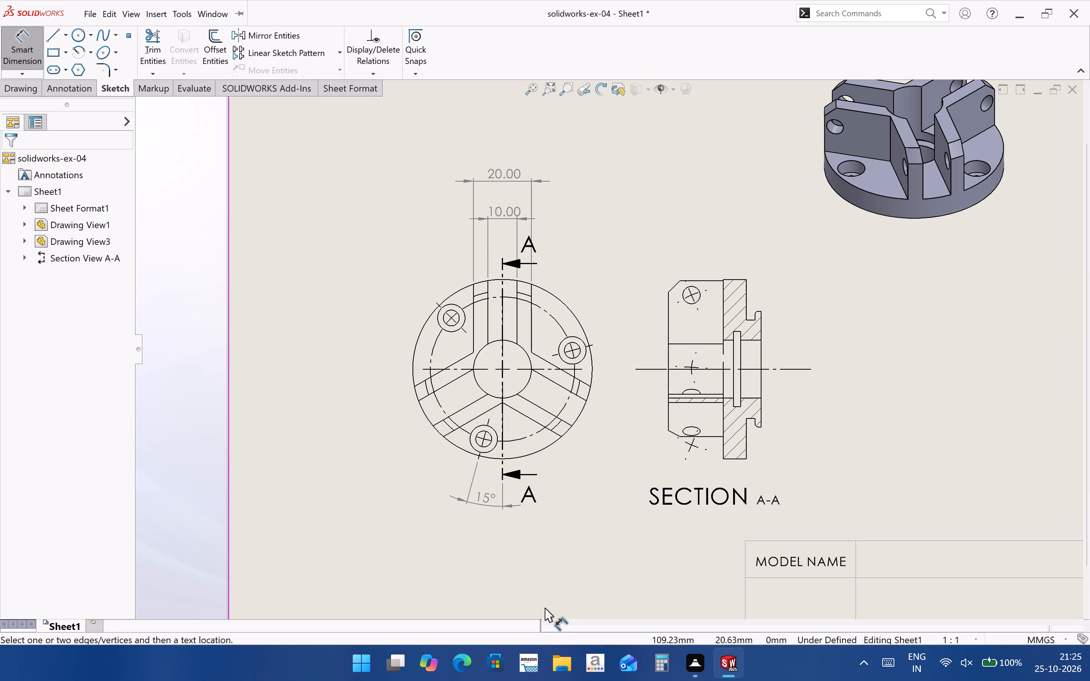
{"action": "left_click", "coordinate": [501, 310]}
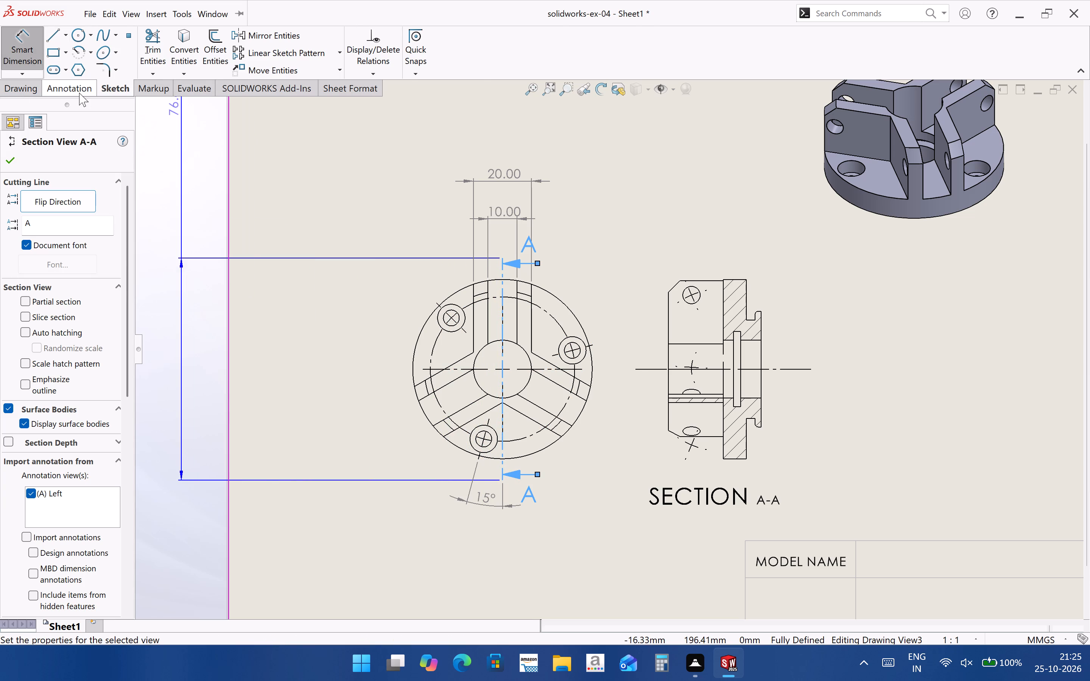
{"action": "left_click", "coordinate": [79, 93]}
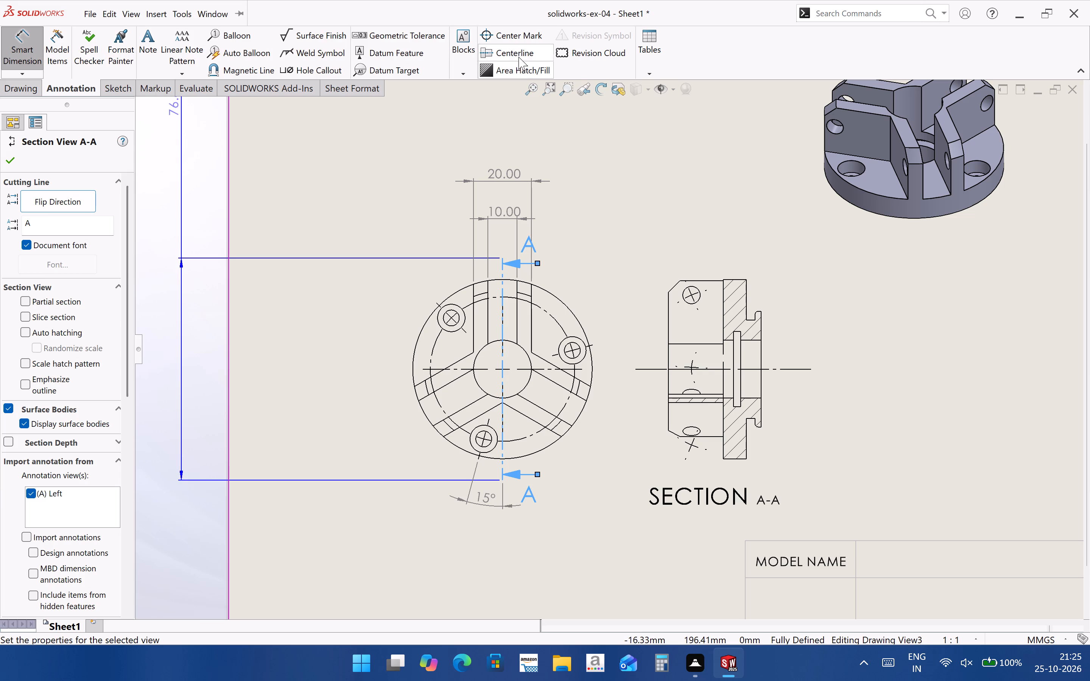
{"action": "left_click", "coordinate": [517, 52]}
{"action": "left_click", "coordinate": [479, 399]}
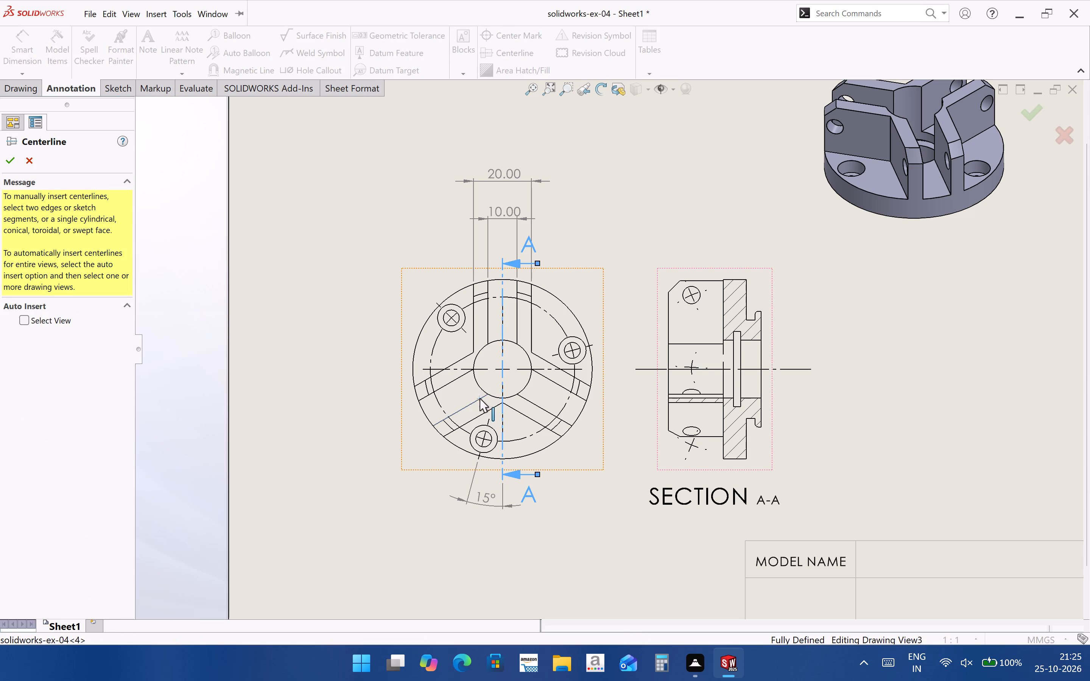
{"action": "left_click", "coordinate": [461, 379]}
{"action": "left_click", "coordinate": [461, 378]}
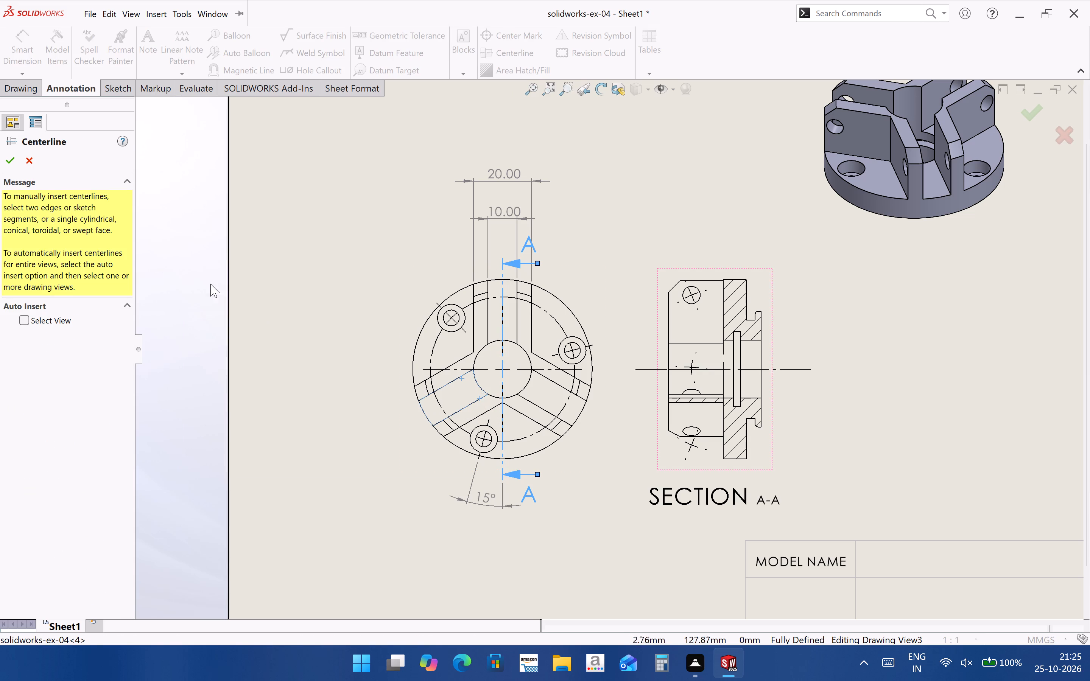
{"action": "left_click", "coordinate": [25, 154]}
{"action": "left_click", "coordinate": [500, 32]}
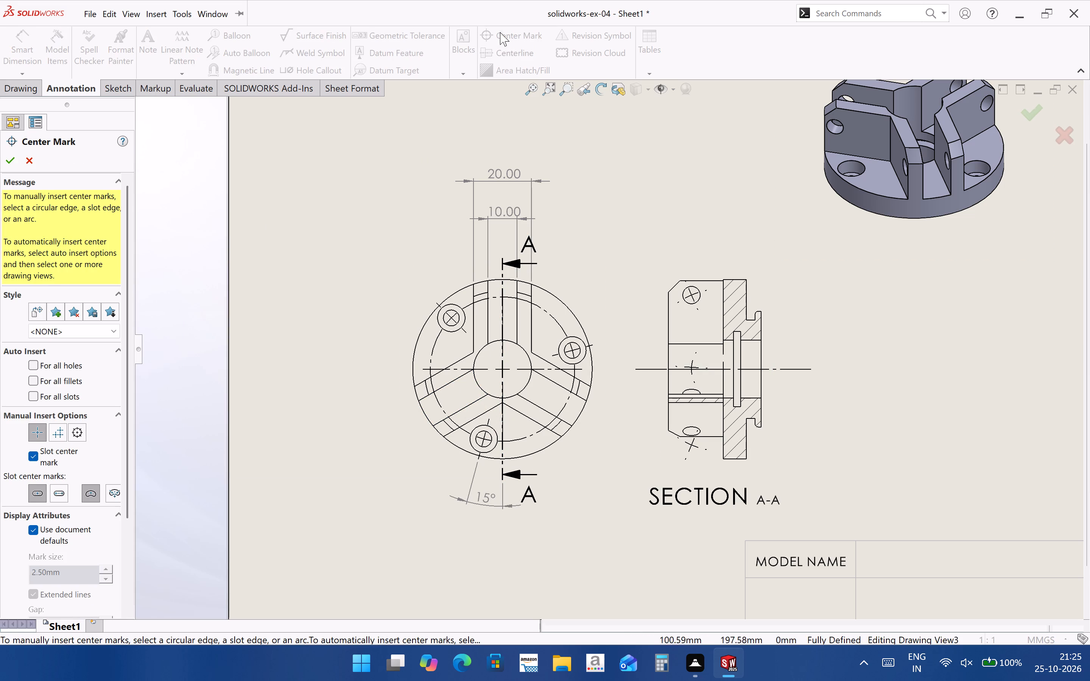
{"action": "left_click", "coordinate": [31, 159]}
Add a centerline between the two inner edges of the lower-left rib pair in the top view.
{"action": "left_click", "coordinate": [528, 57]}
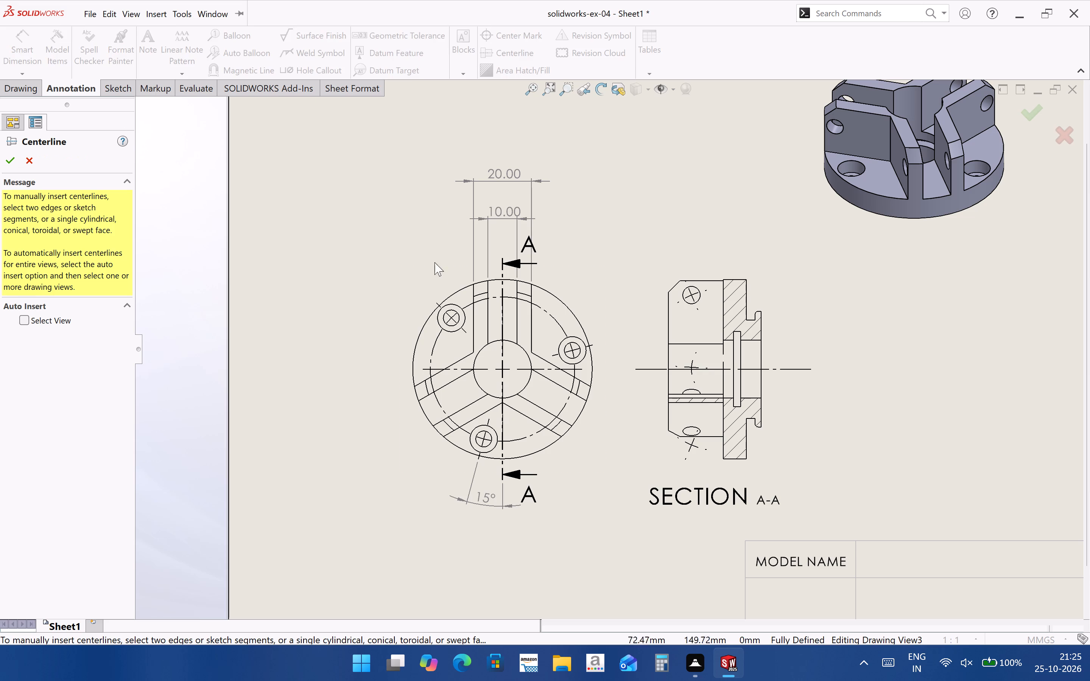
{"action": "left_click", "coordinate": [455, 381]}
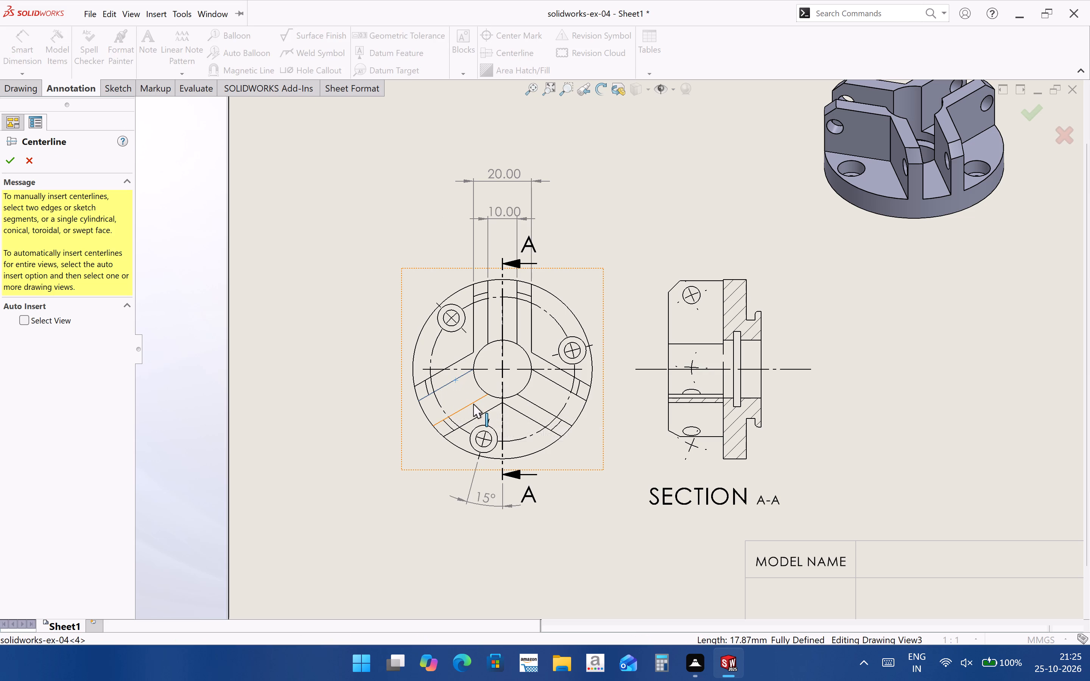
{"action": "left_click", "coordinate": [473, 404], "text": "ctrl"}
{"action": "left_click", "coordinate": [12, 163]}
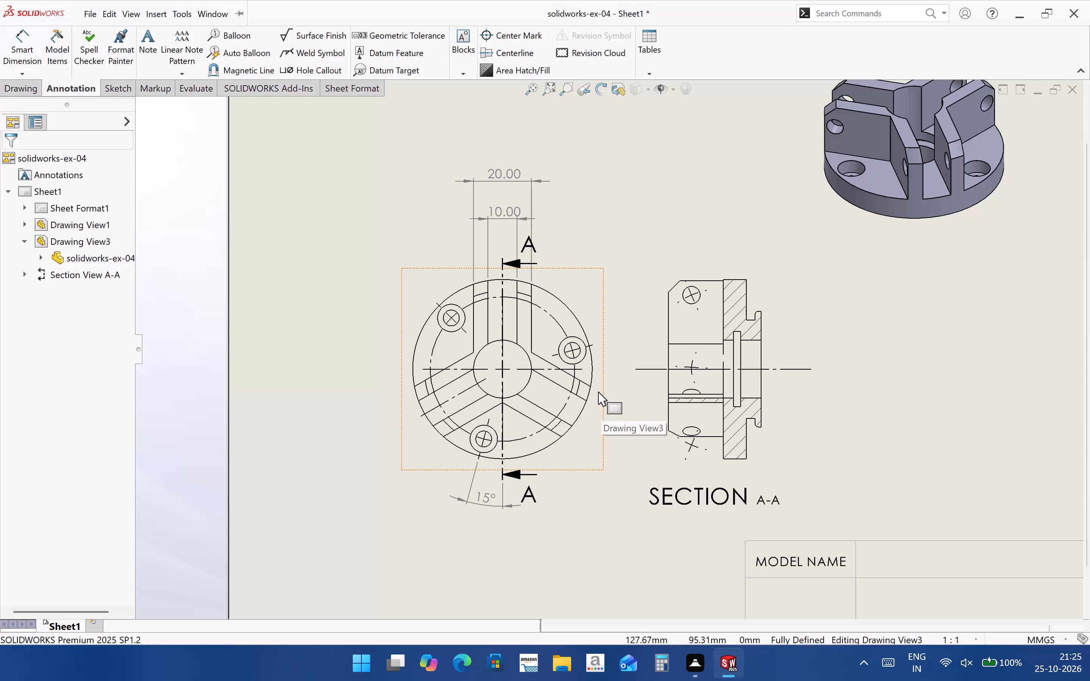
Add a centerline between the two inner edges of the lower-right rib pair in the top view.
{"action": "left_click", "coordinate": [523, 55]}
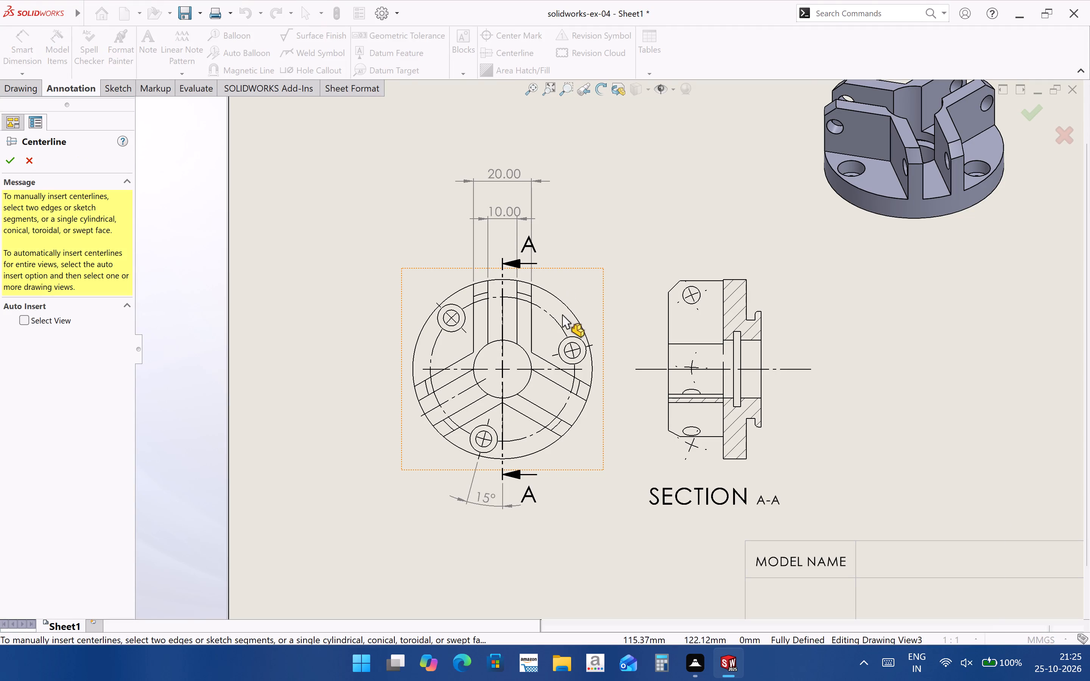
{"action": "left_click", "coordinate": [551, 412], "text": "ctrl"}
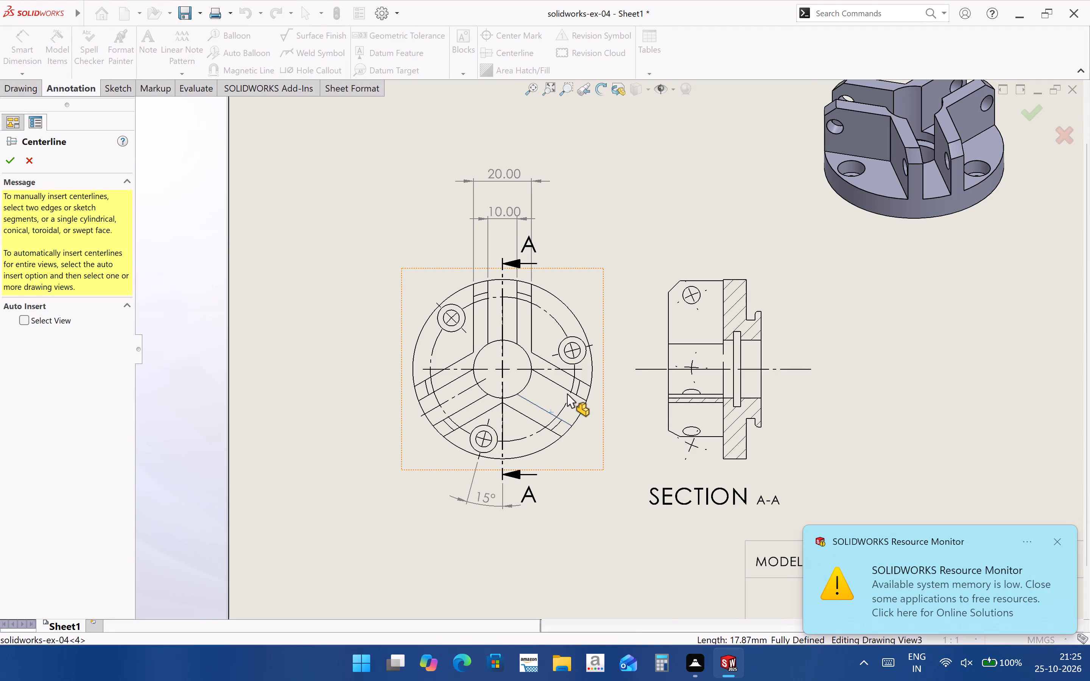
{"action": "left_click", "coordinate": [564, 389], "text": "ctrl"}
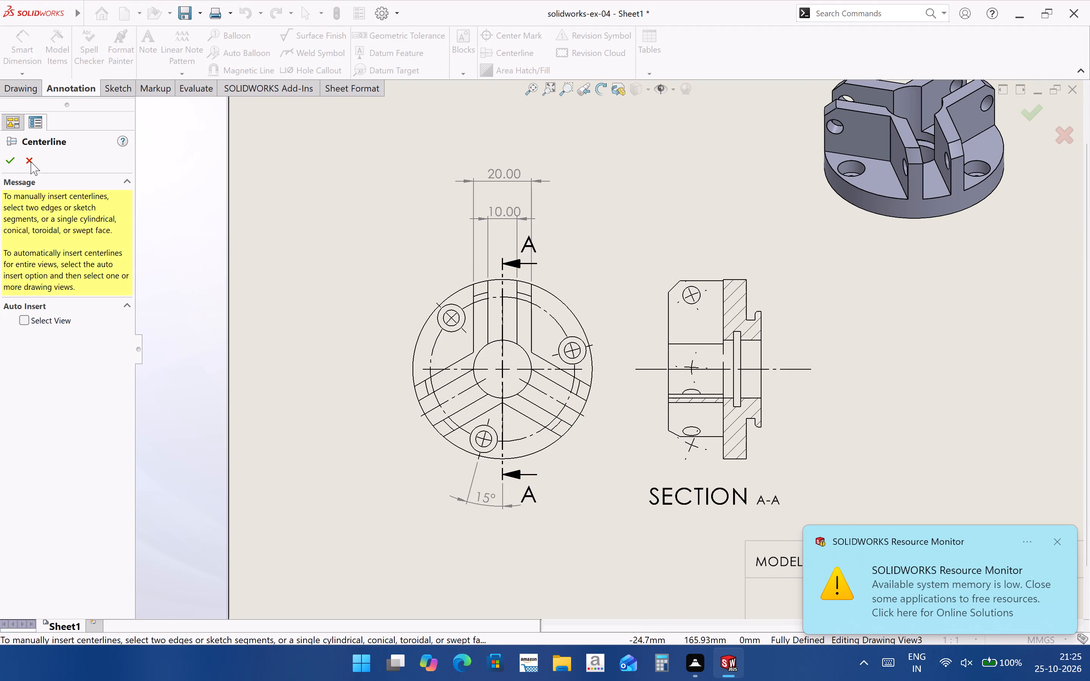
{"action": "left_click", "coordinate": [10, 156]}
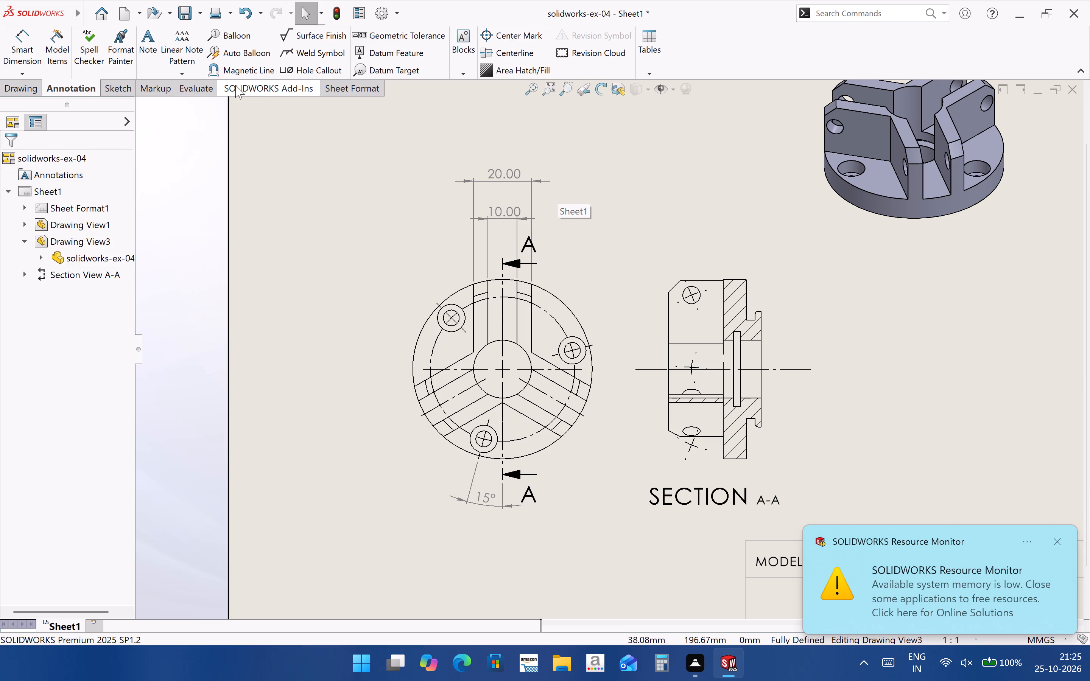
Dimension the angle between the vertical section line and the lower-left rib pair's centerline, placing it outside the disc's left side.
{"action": "left_click", "coordinate": [33, 37]}
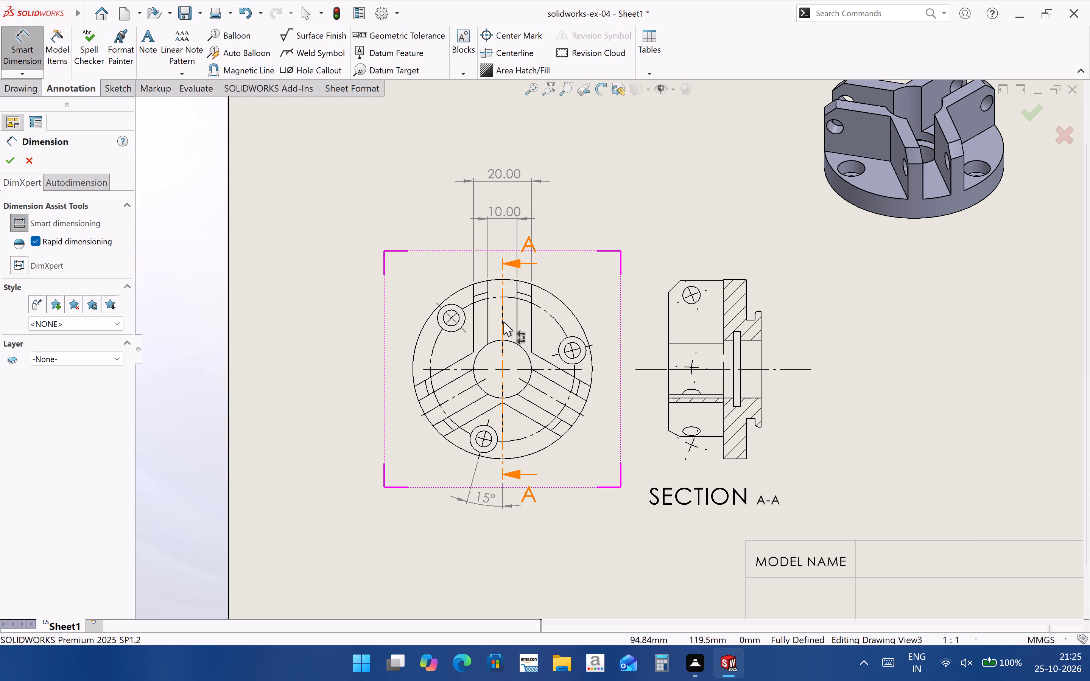
{"action": "left_click", "coordinate": [503, 322]}
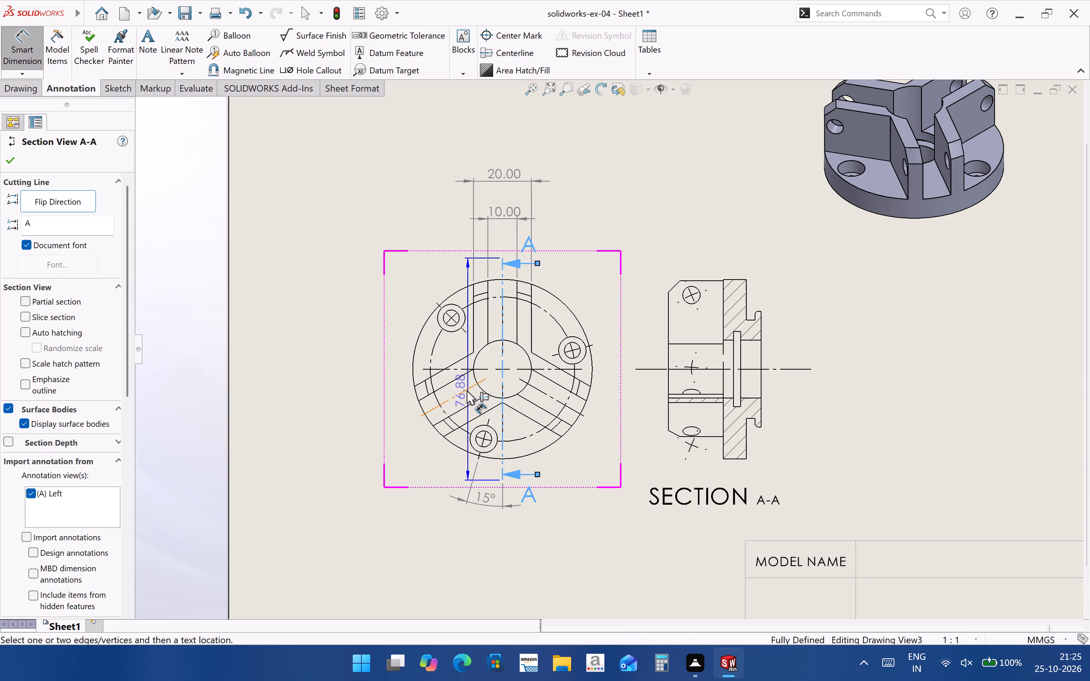
{"action": "left_click", "coordinate": [466, 390], "text": "ctrl"}
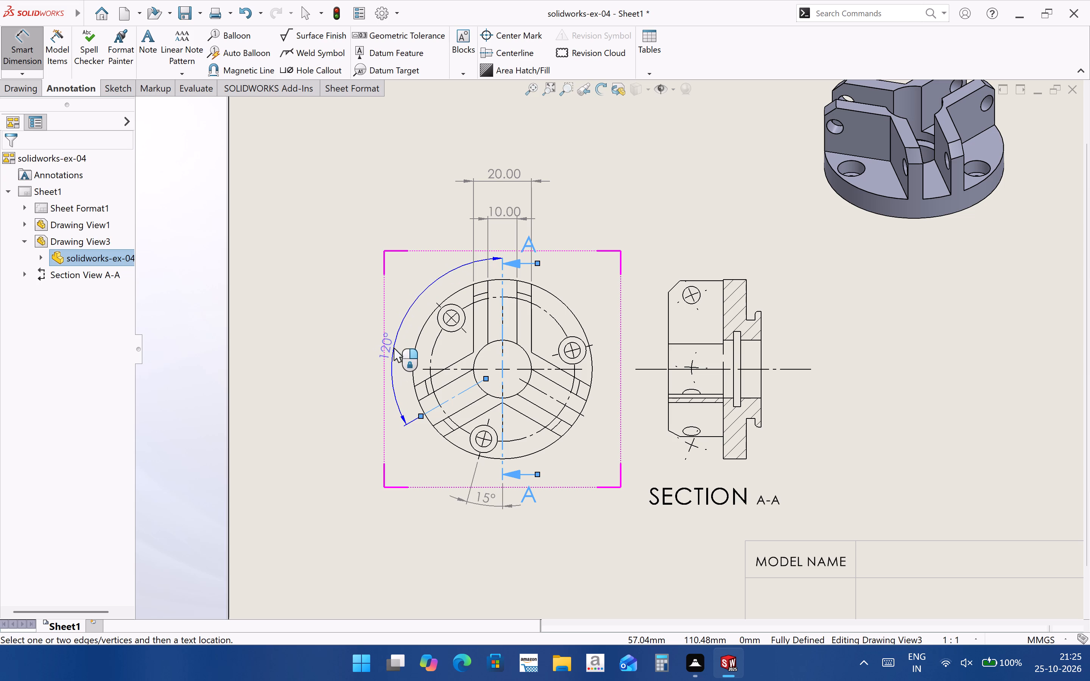
{"action": "left_click", "coordinate": [394, 348]}
{"action": "left_click", "coordinate": [660, 327]}
{"action": "left_click", "coordinate": [686, 215]}
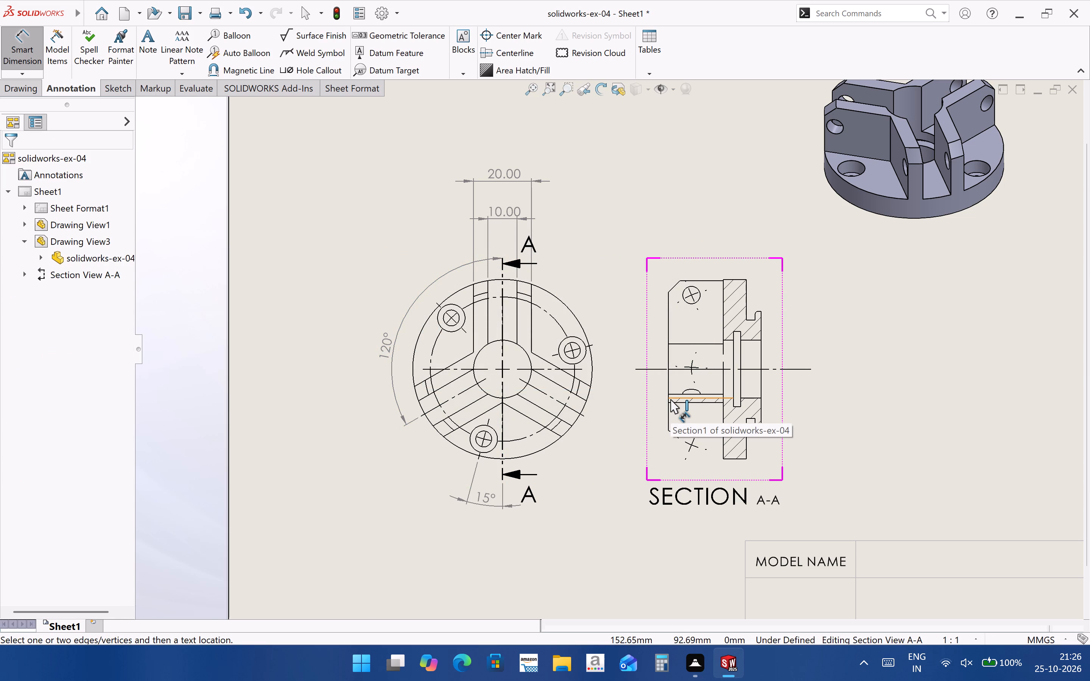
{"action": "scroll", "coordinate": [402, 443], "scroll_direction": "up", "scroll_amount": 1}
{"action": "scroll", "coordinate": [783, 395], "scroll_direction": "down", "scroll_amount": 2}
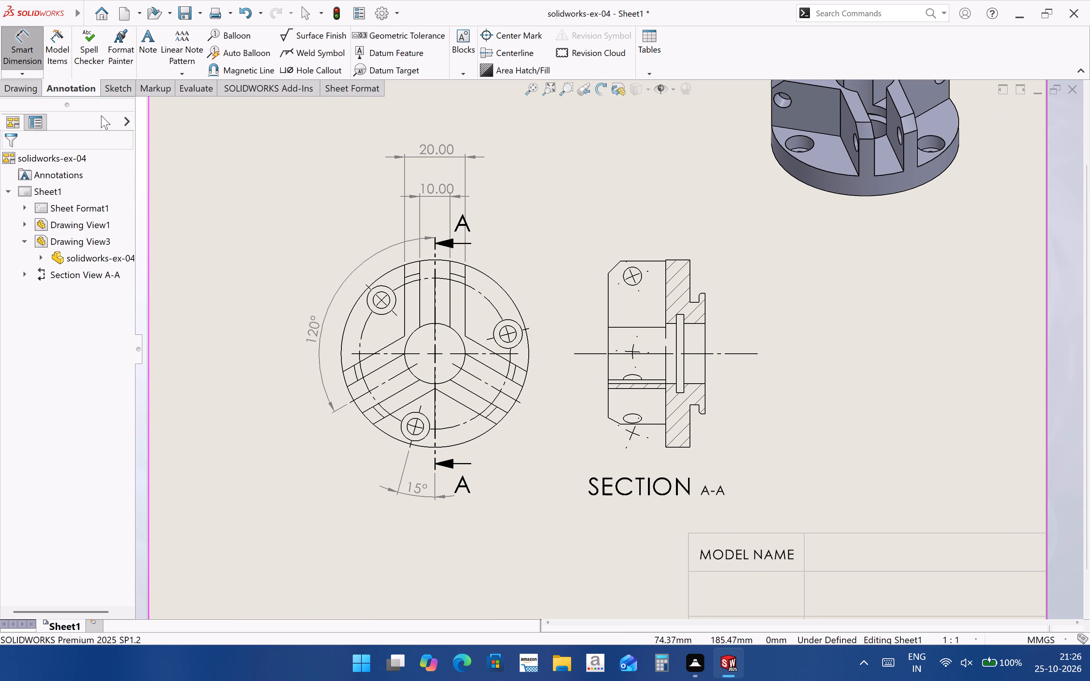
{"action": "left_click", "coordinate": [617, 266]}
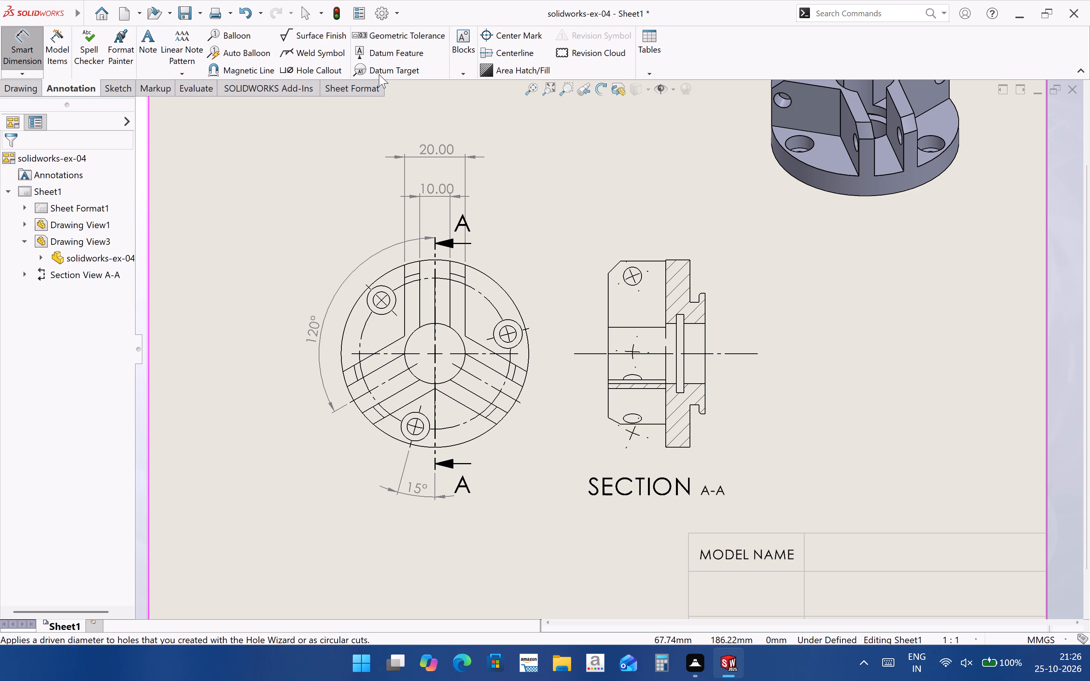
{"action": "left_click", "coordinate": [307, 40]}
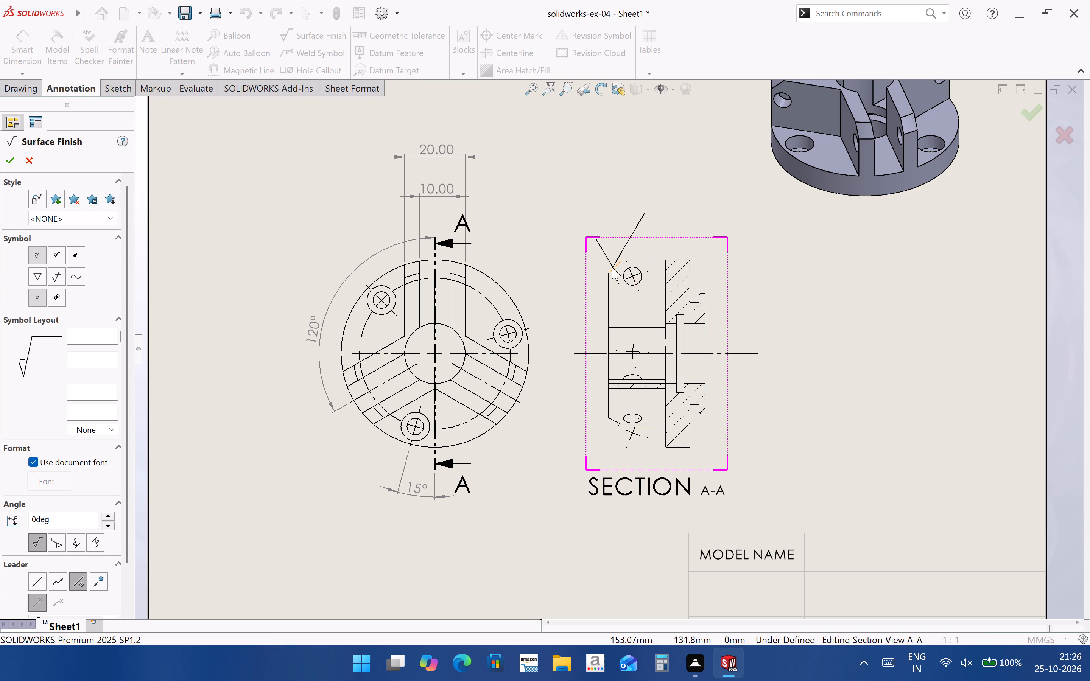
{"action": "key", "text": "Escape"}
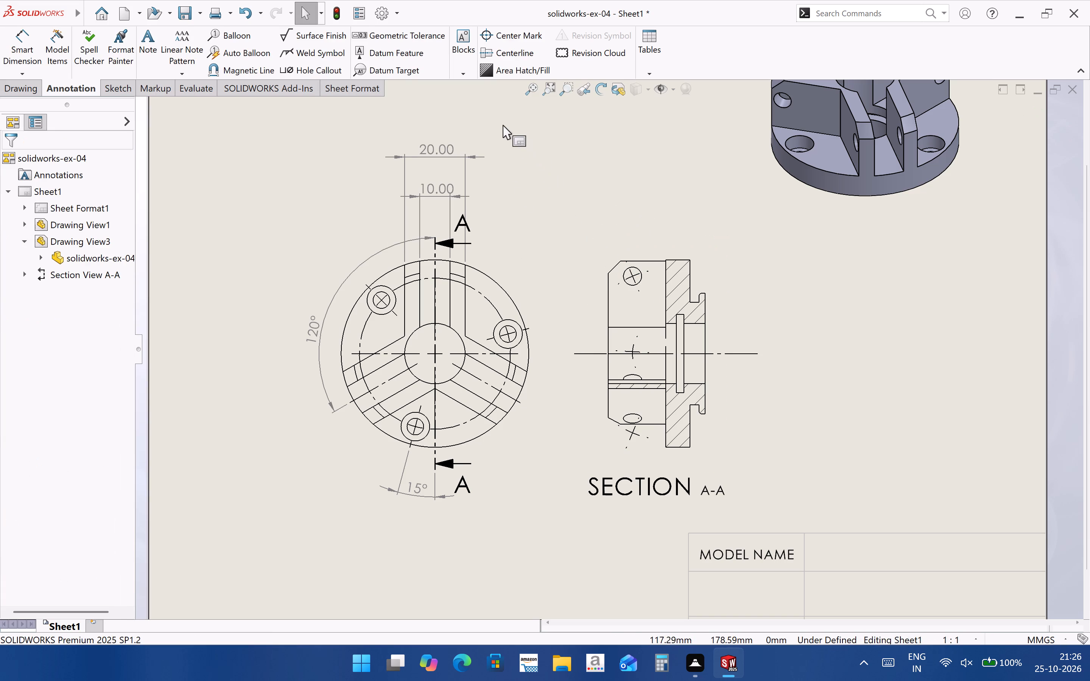
Add a hole callout to the lower counterbored hole, placing it below and left of the top view.
{"action": "left_click", "coordinate": [331, 74]}
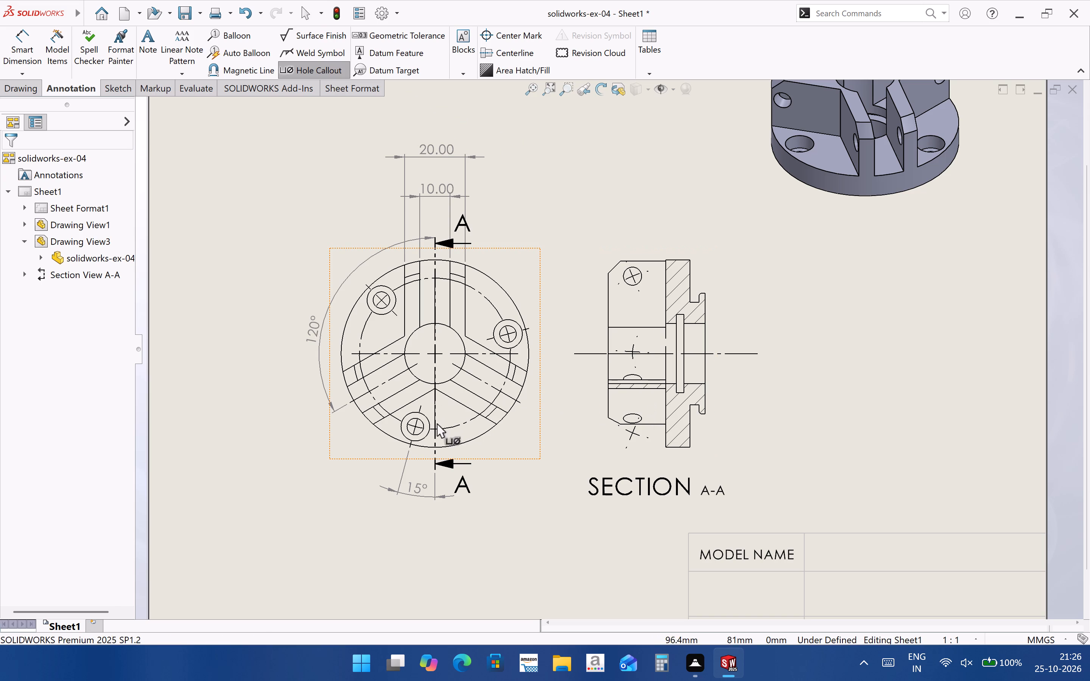
{"action": "left_click", "coordinate": [428, 420]}
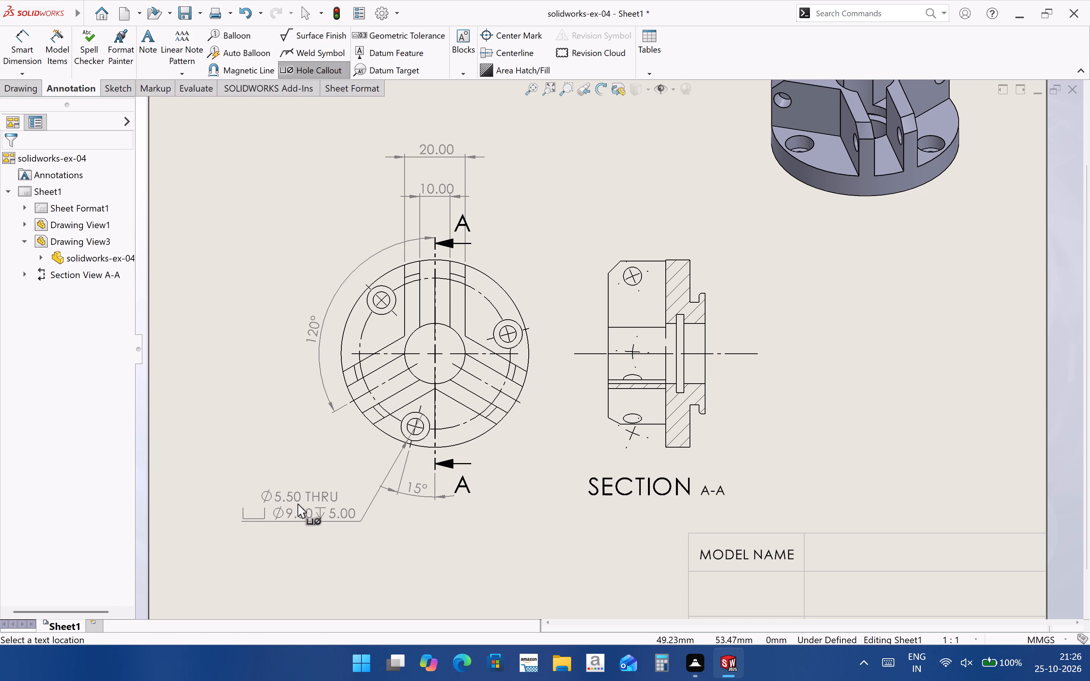
{"action": "left_click", "coordinate": [297, 503]}
{"action": "left_click", "coordinate": [572, 542]}
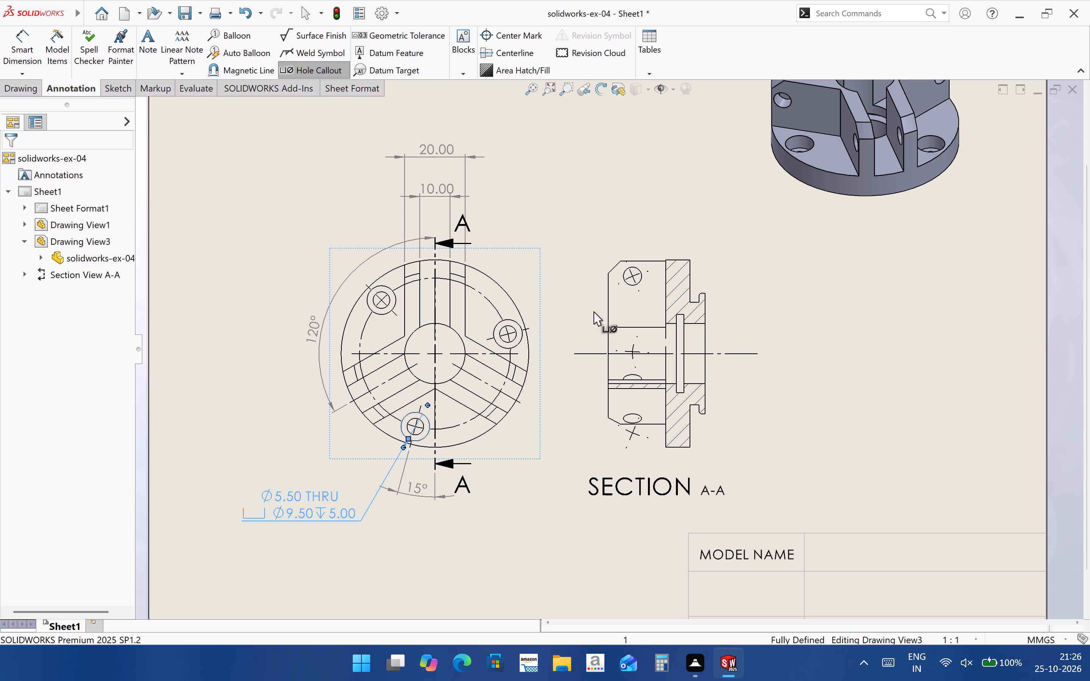
Add a hole callout to the upper rib's round hole in section view A-A, placing it above the view.
{"action": "left_click", "coordinate": [641, 280]}
{"action": "left_click", "coordinate": [593, 194]}
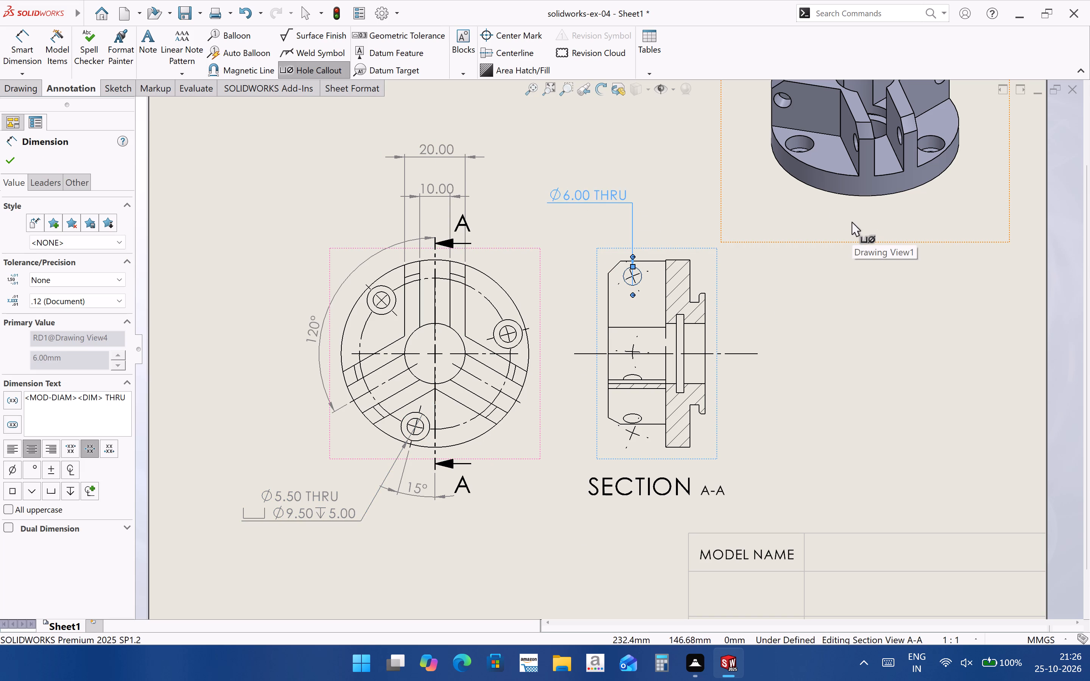
{"action": "left_click", "coordinate": [613, 268]}
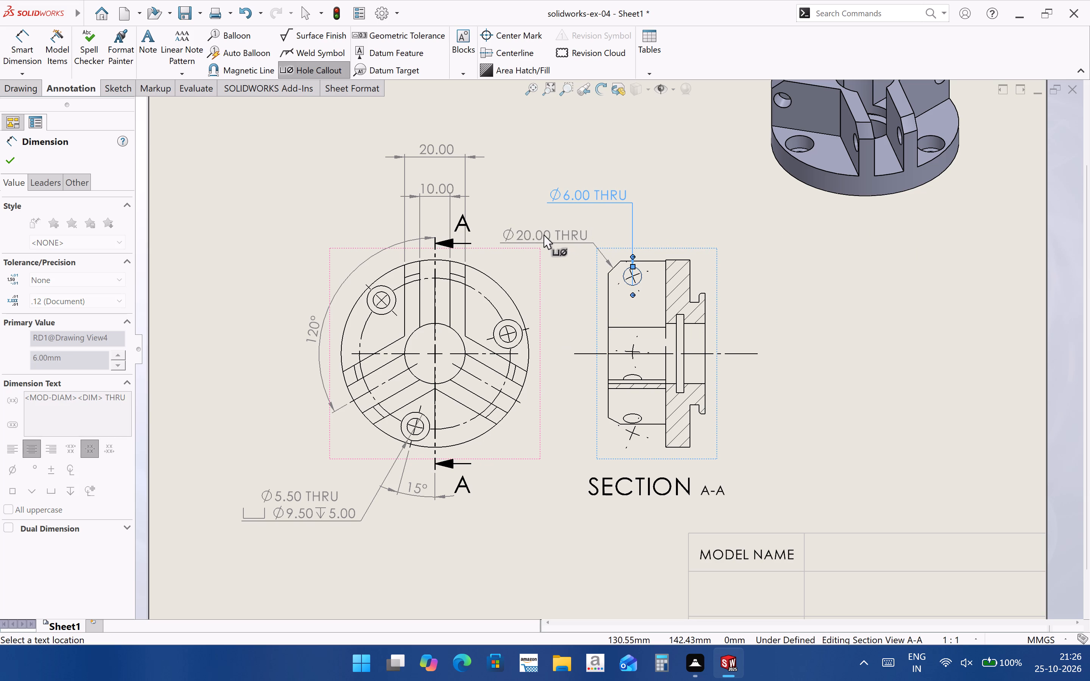
{"action": "key", "text": "Escape"}
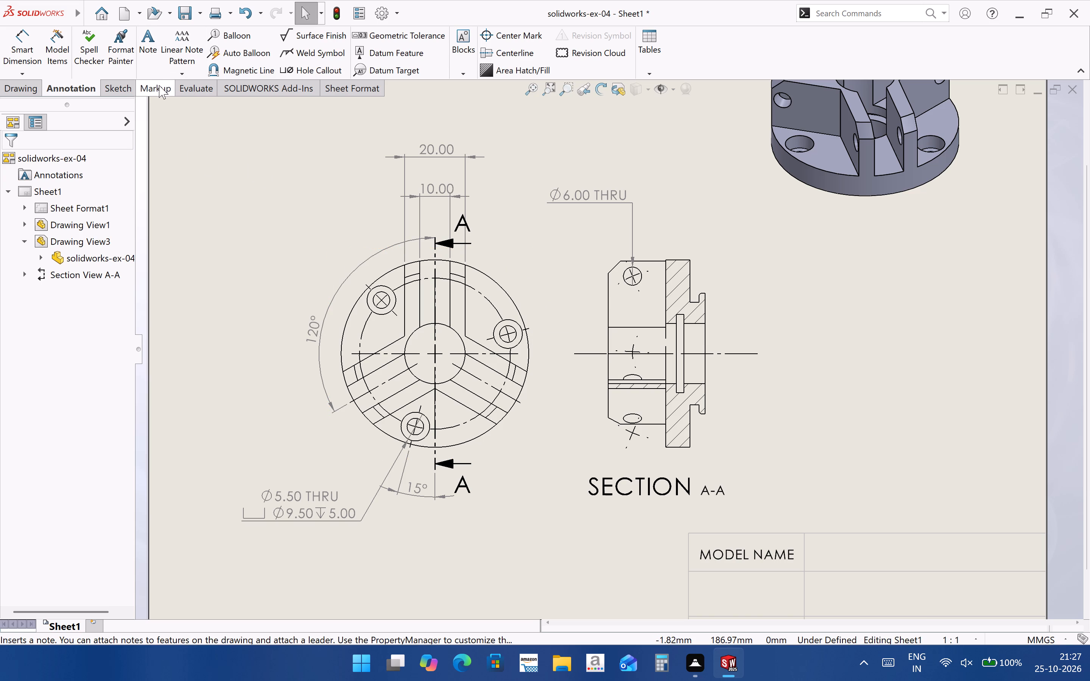
Attach a leader note reading "3-C4" to the upper rib's chamfered corner edge in section view A-A.
{"action": "left_click", "coordinate": [155, 51]}
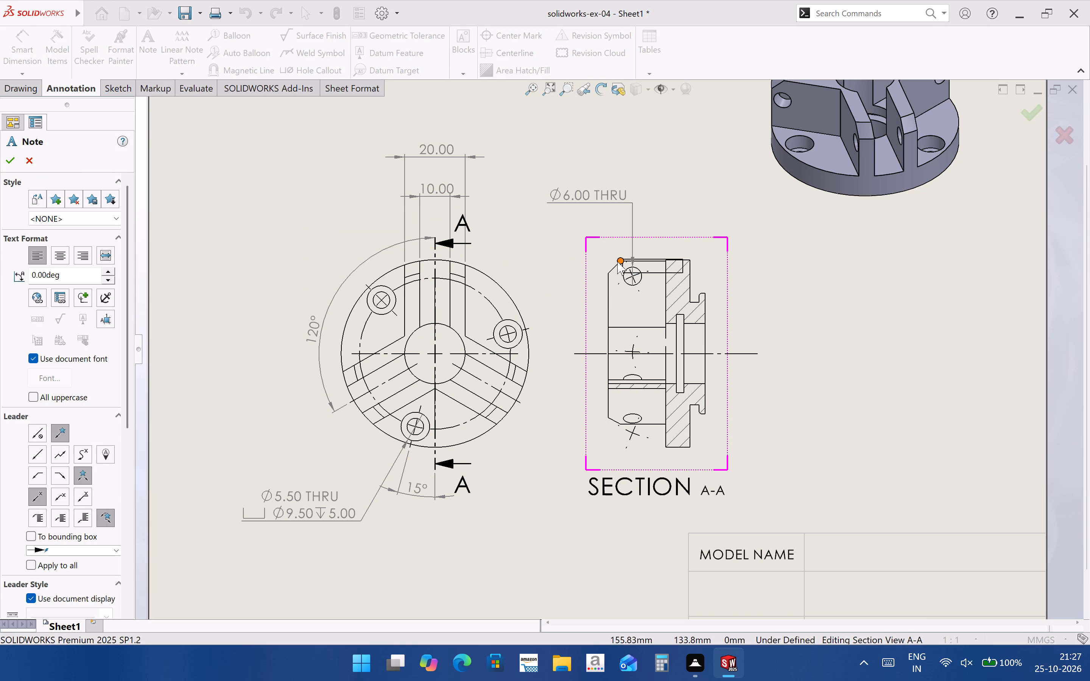
{"action": "left_click", "coordinate": [615, 267]}
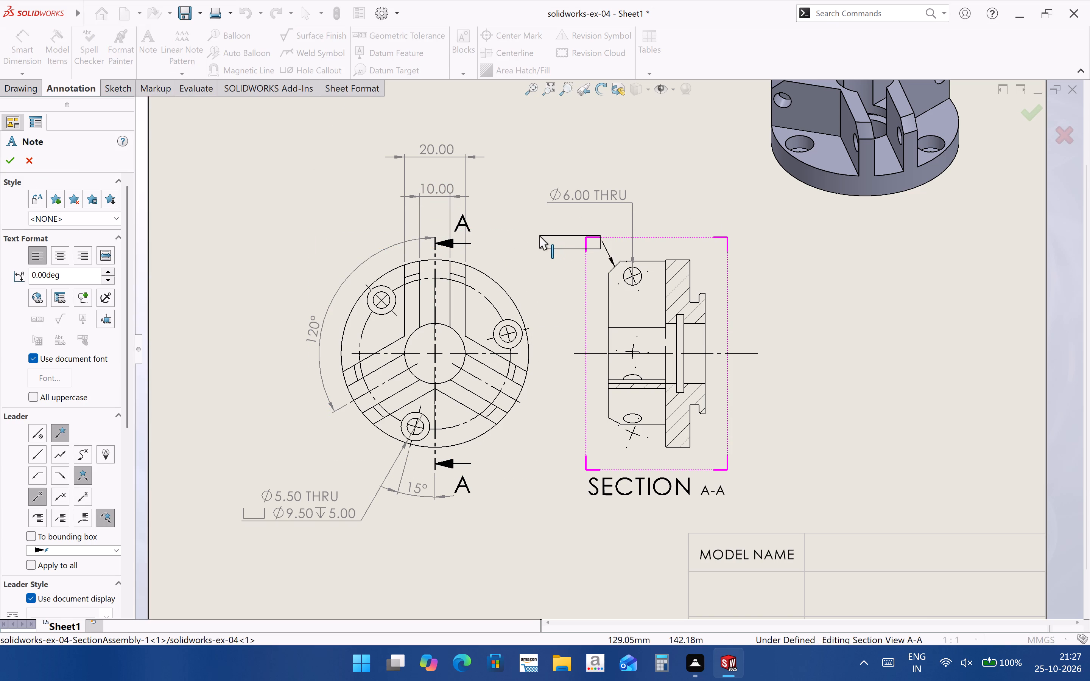
{"action": "left_click", "coordinate": [532, 236]}
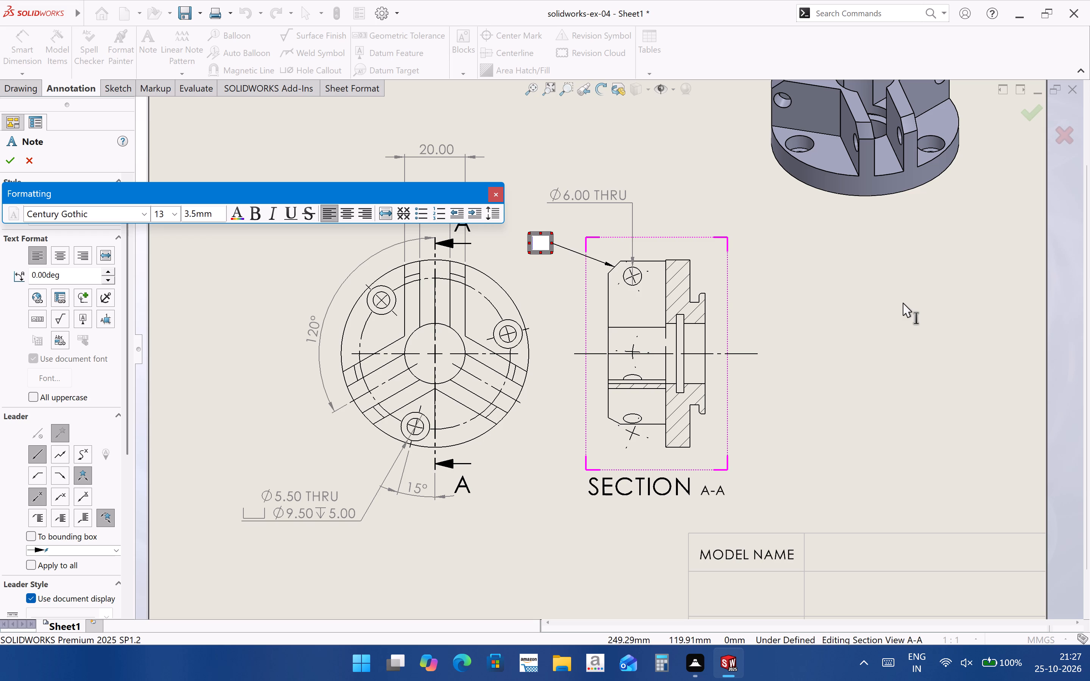
{"action": "type", "text": "3-c4"}
{"action": "key", "text": "BackSpace"}
{"action": "key", "text": "BackSpace"}
{"action": "type", "text": "C4"}
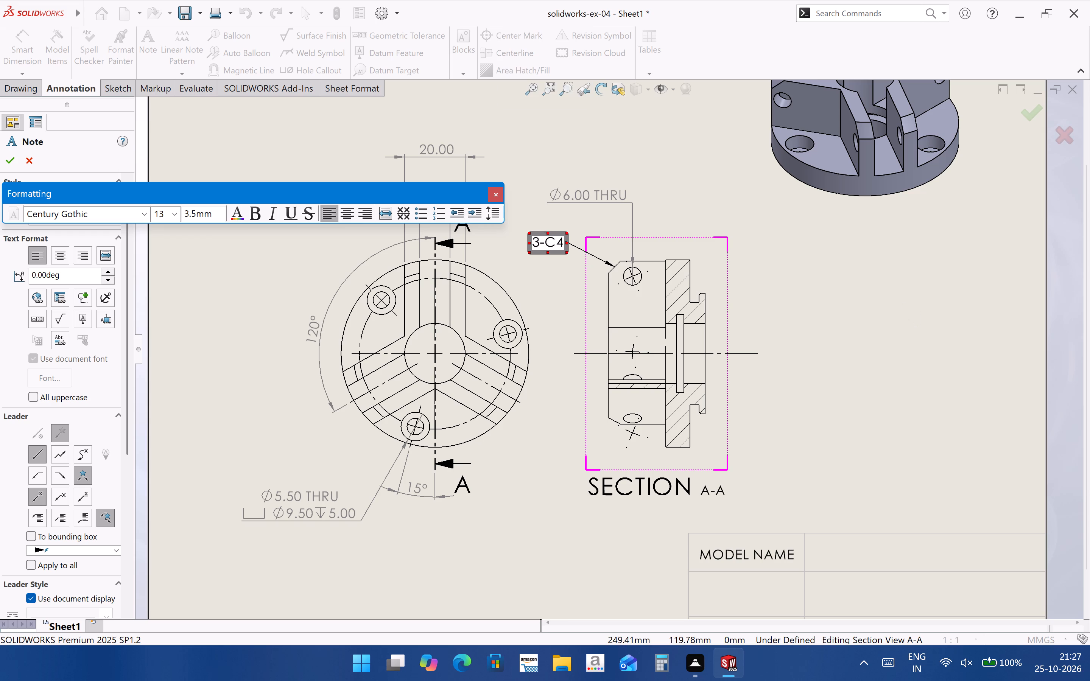
{"action": "left_click", "coordinate": [500, 191]}
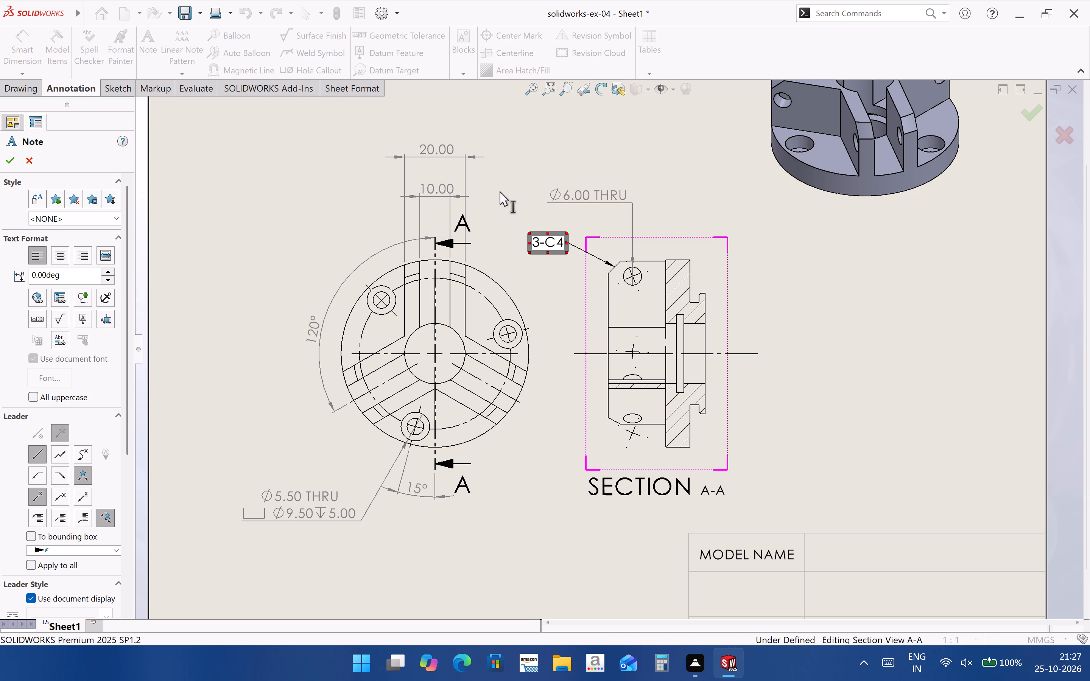
{"action": "left_click", "coordinate": [584, 354]}
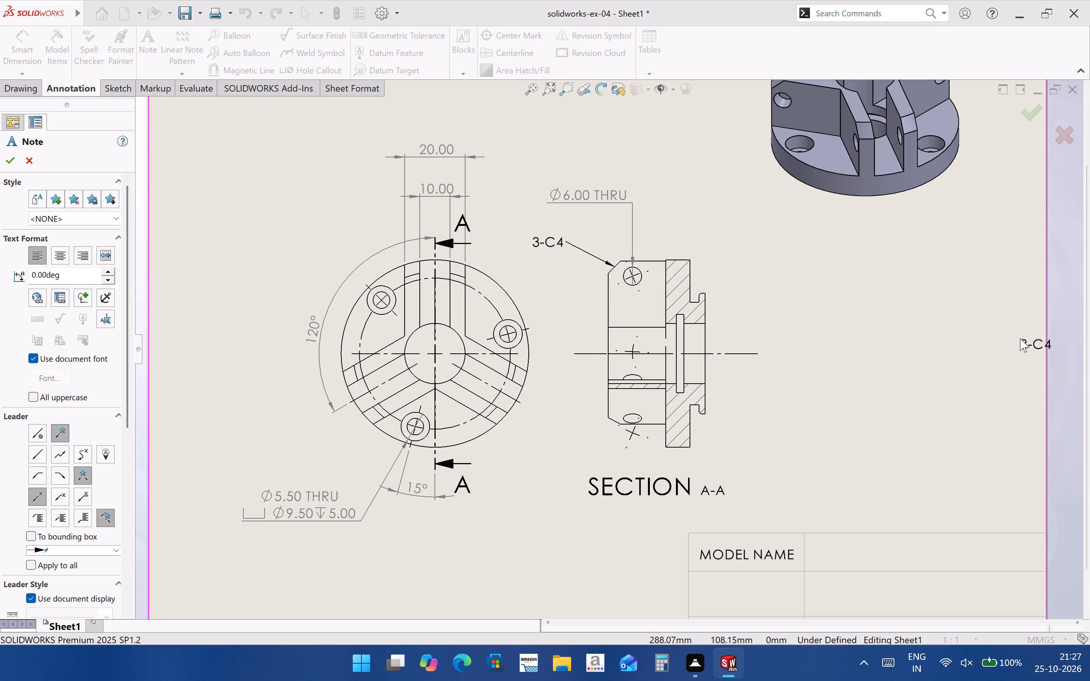
{"action": "left_click", "coordinate": [18, 86]}
{"action": "left_click", "coordinate": [35, 163]}
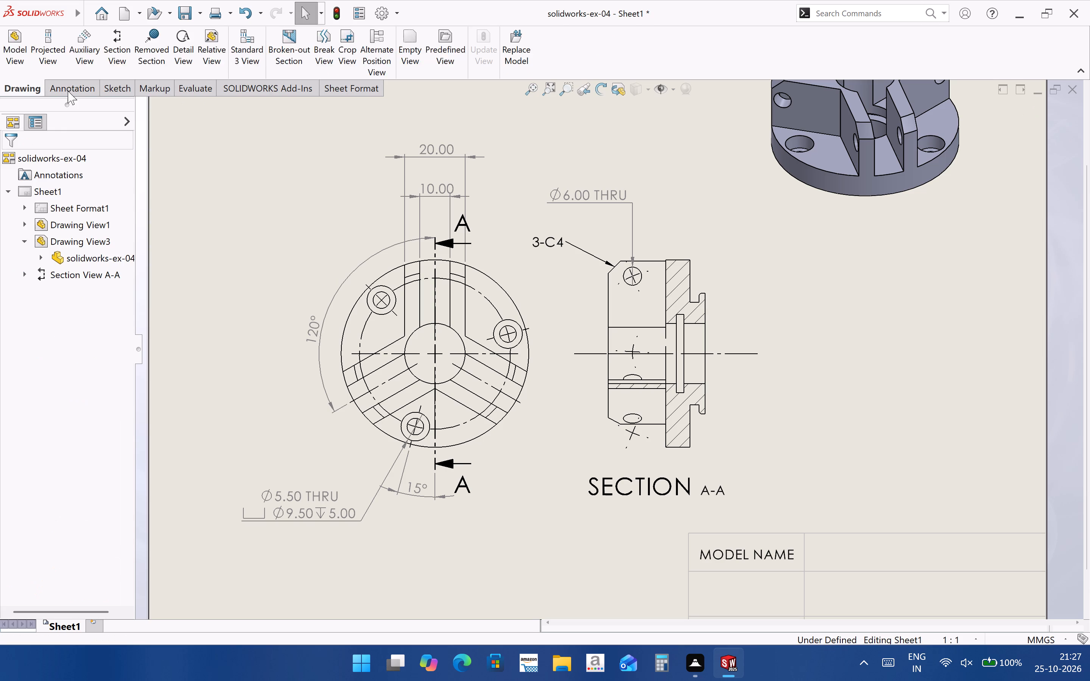
Dimension the part's overall length in section view A-A, from the rib end to the opposite boss face, placing it above the view.
{"action": "left_click", "coordinate": [68, 91]}
{"action": "left_click", "coordinate": [18, 98]}
{"action": "left_click", "coordinate": [22, 87]}
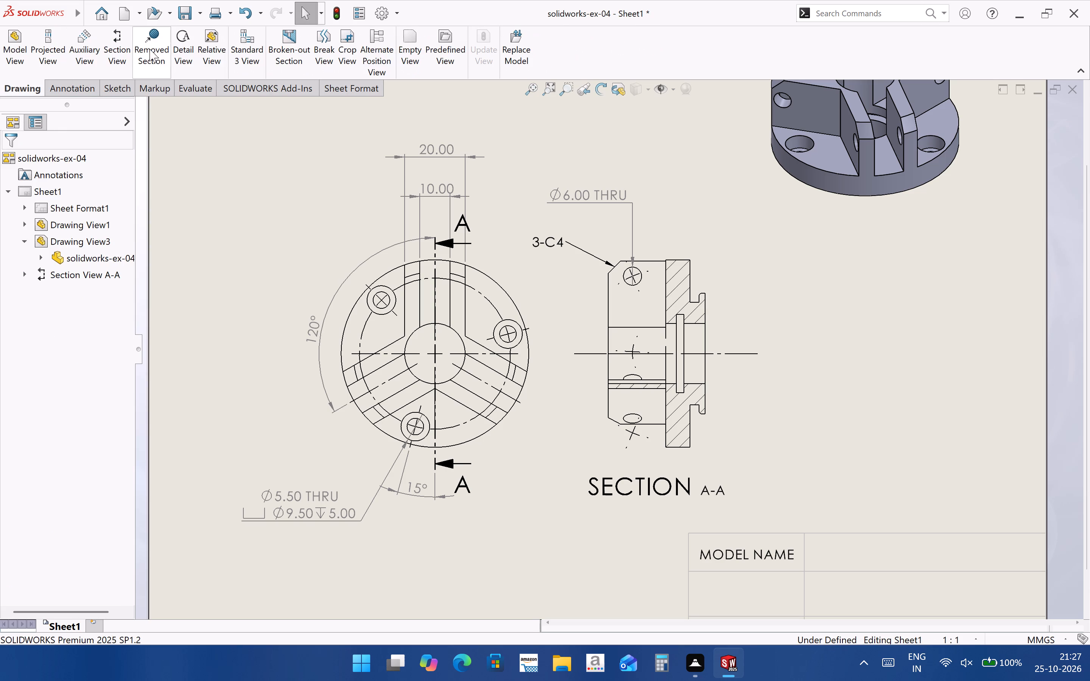
{"action": "left_click", "coordinate": [125, 87]}
{"action": "left_click", "coordinate": [16, 42]}
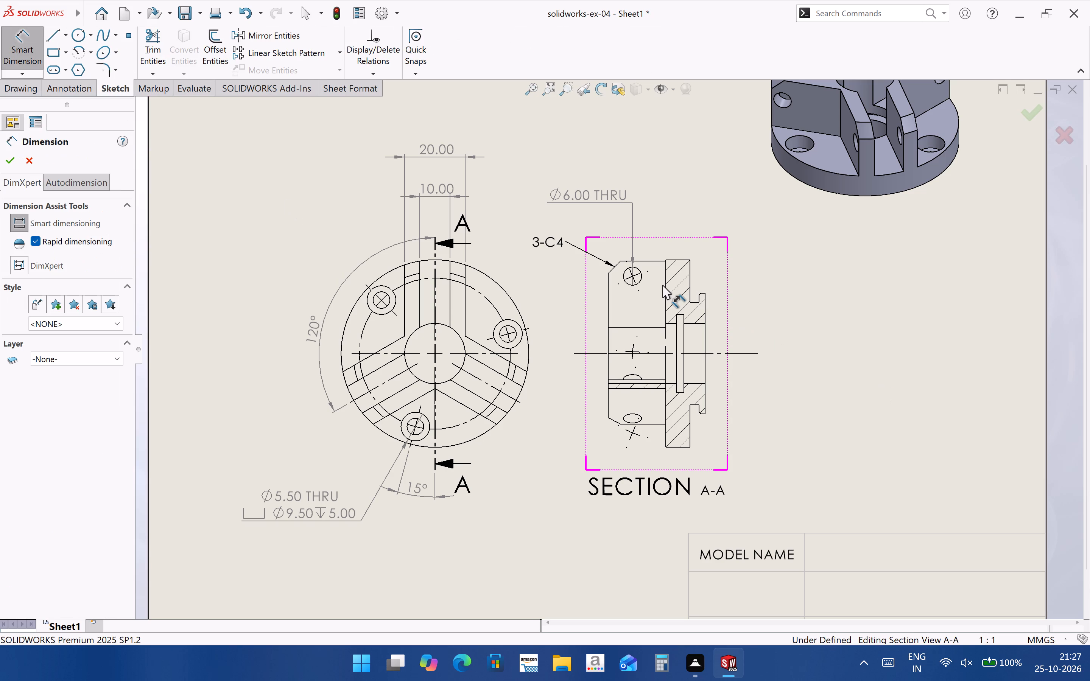
{"action": "scroll", "coordinate": [674, 300], "scroll_direction": "down", "scroll_amount": 1}
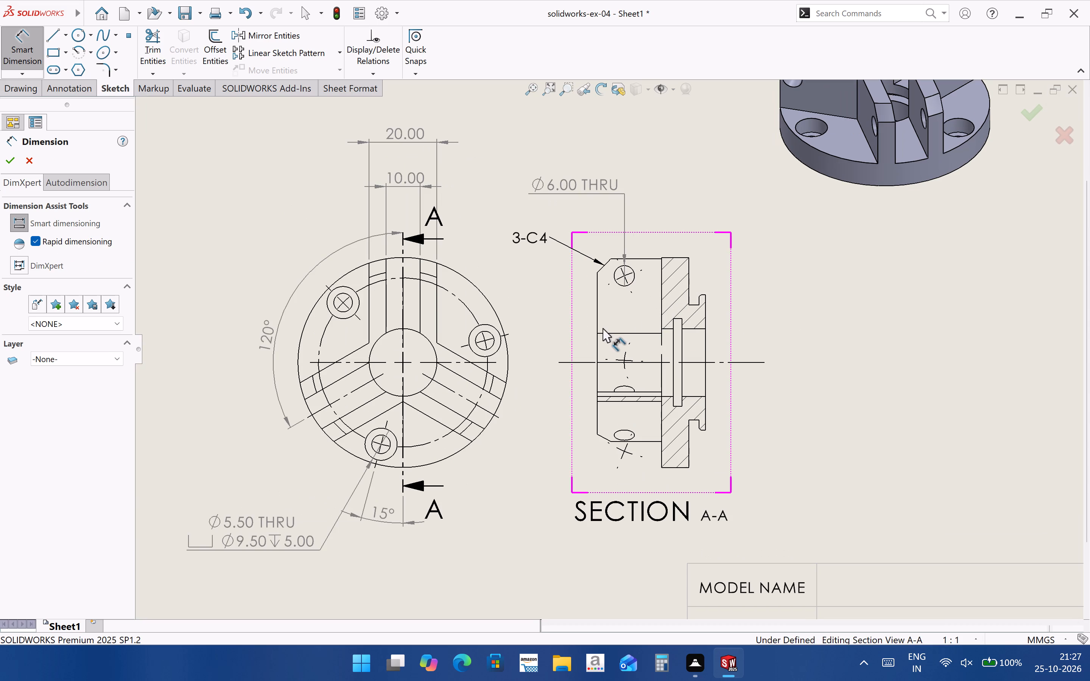
{"action": "left_click", "coordinate": [597, 328]}
{"action": "left_click", "coordinate": [705, 350]}
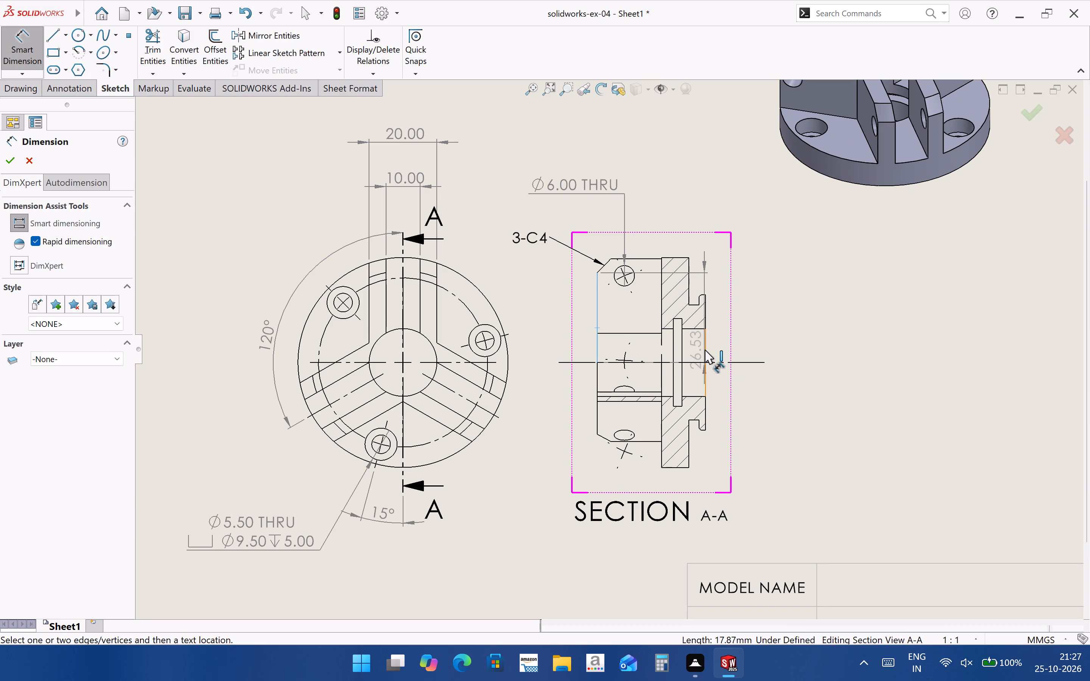
{"action": "scroll", "coordinate": [699, 330], "scroll_direction": "up", "scroll_amount": 4}
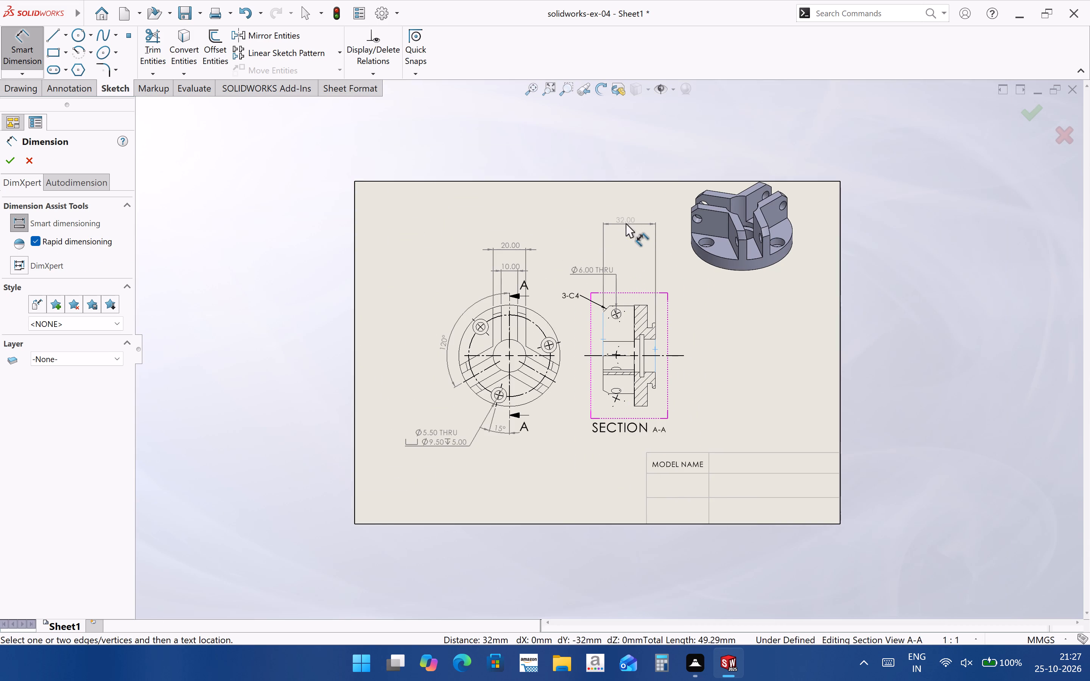
{"action": "left_click", "coordinate": [626, 223]}
Dimension the distance from the flange's rib-side face to the boss end face in section view A-A, placing it below the overall length.
{"action": "scroll", "coordinate": [654, 308], "scroll_direction": "down", "scroll_amount": 6}
{"action": "left_click", "coordinate": [616, 344]}
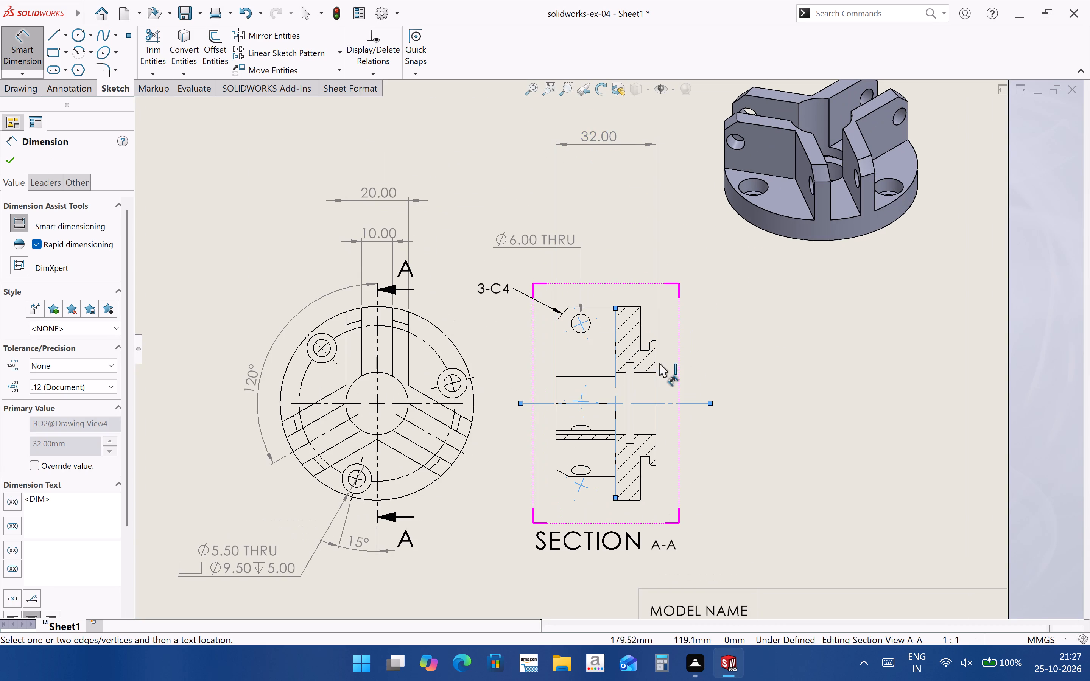
{"action": "left_click", "coordinate": [656, 365]}
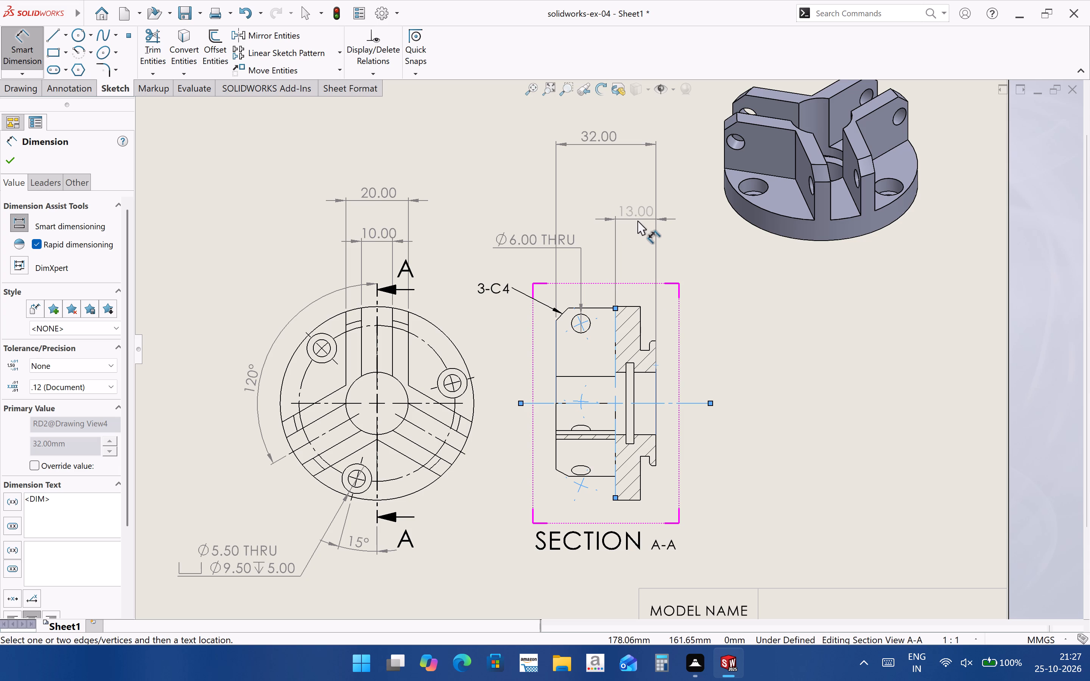
{"action": "left_click", "coordinate": [637, 221]}
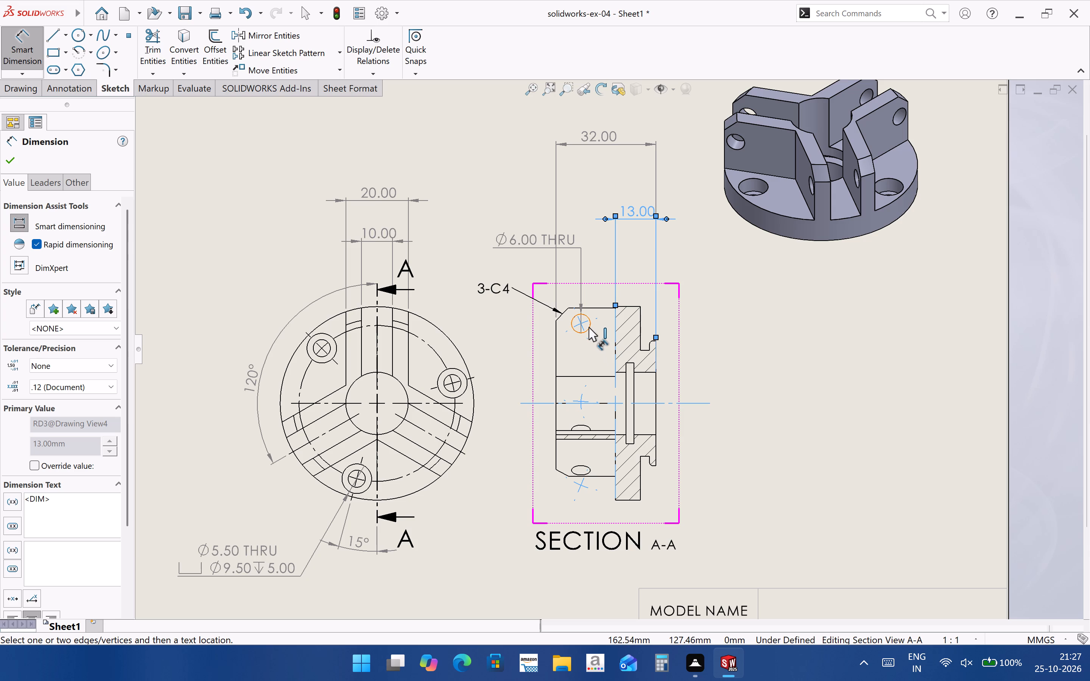
Dimension the distance from the upper rib's hole centre to the boss end face, placing it just below section view A-A's overall length.
{"action": "left_click", "coordinate": [589, 327]}
{"action": "left_click", "coordinate": [656, 376]}
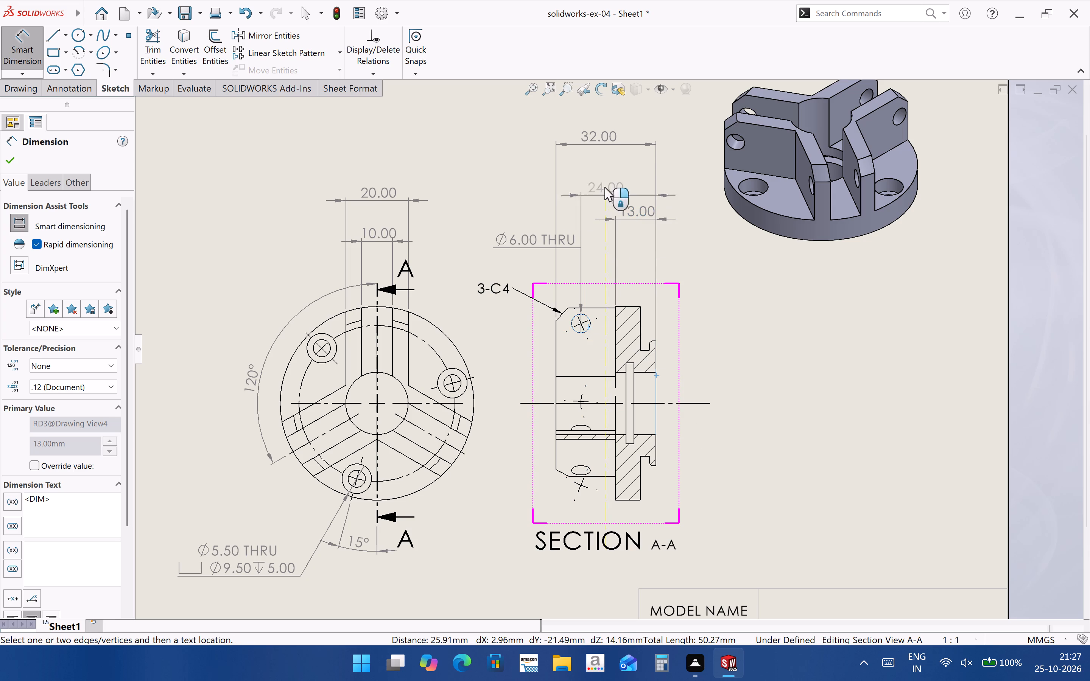
{"action": "left_click", "coordinate": [607, 170]}
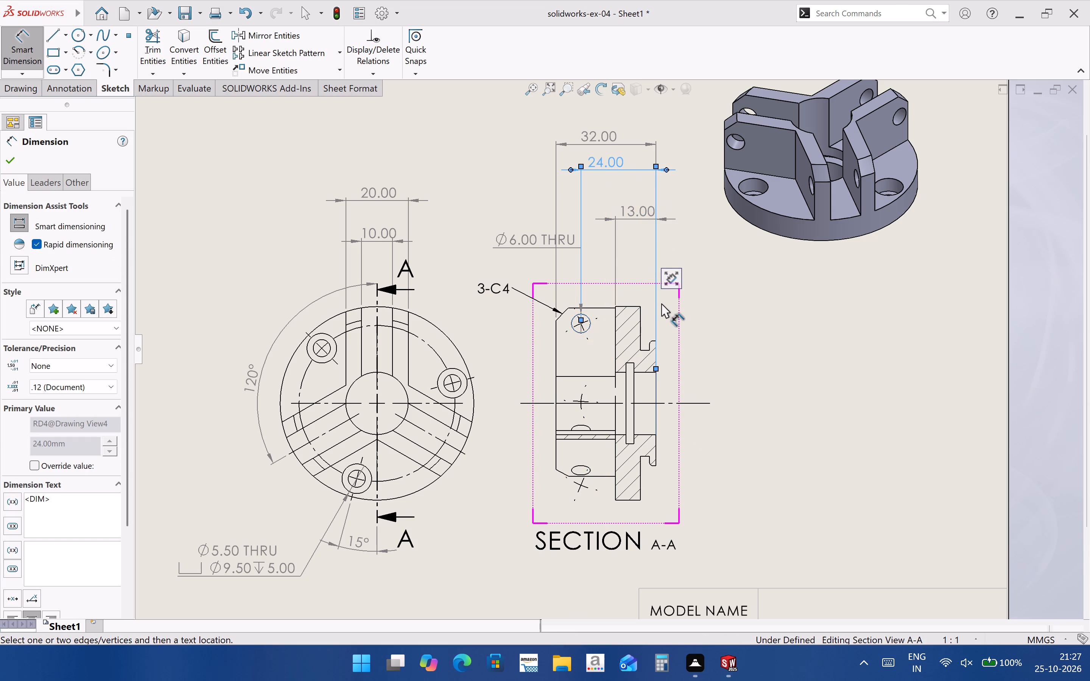
Dimension the distance from each side wall of the bore's internal groove to the boss end face, stacking both above section view A-A.
{"action": "scroll", "coordinate": [629, 401], "scroll_direction": "down", "scroll_amount": 2}
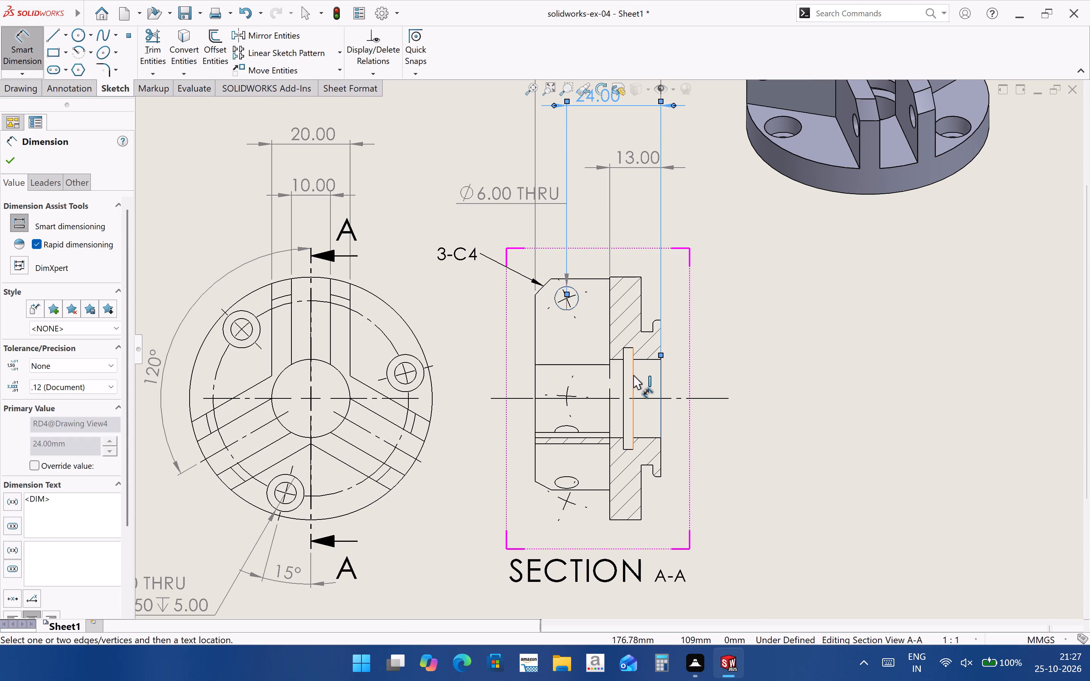
{"action": "left_click", "coordinate": [624, 372]}
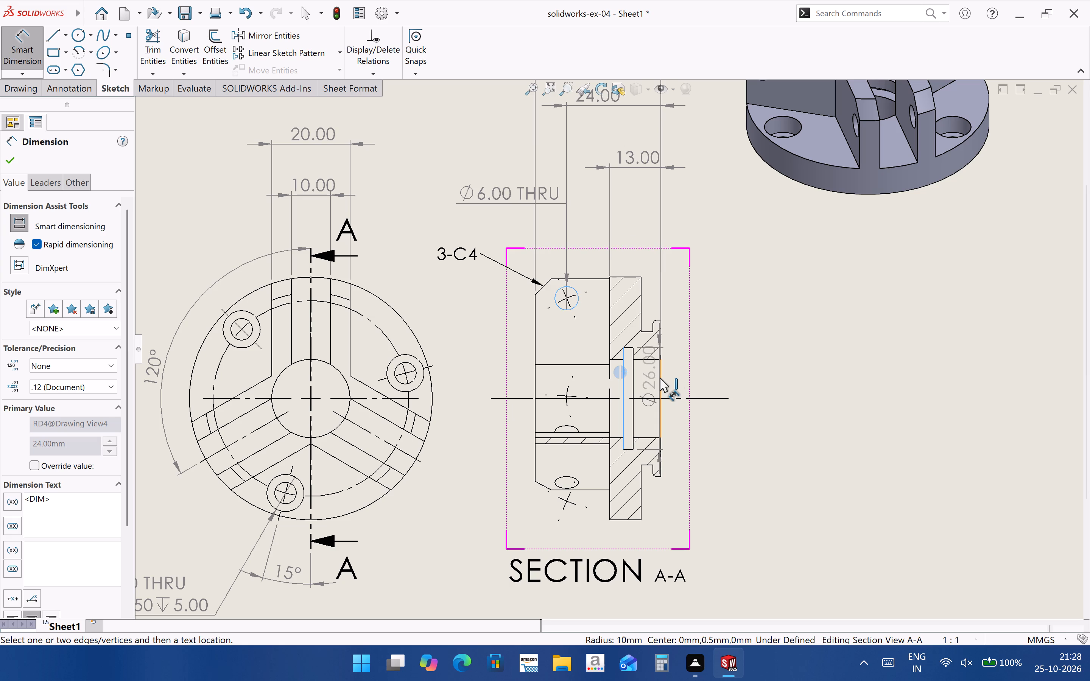
{"action": "left_click", "coordinate": [660, 378]}
{"action": "left_click", "coordinate": [693, 199]}
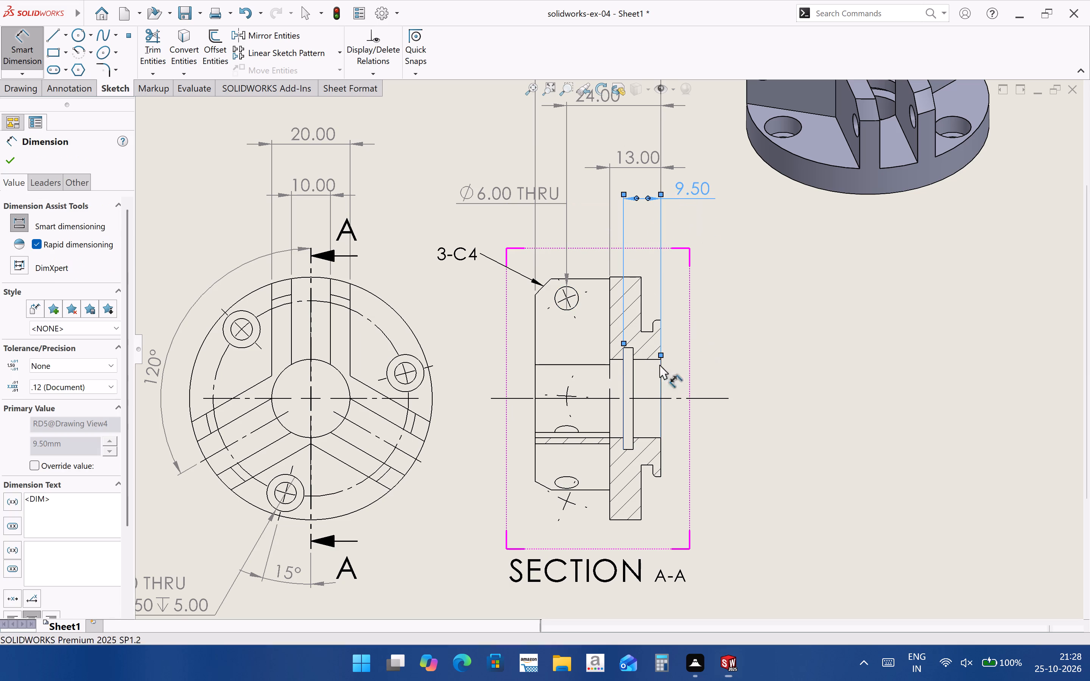
{"action": "left_click", "coordinate": [633, 395]}
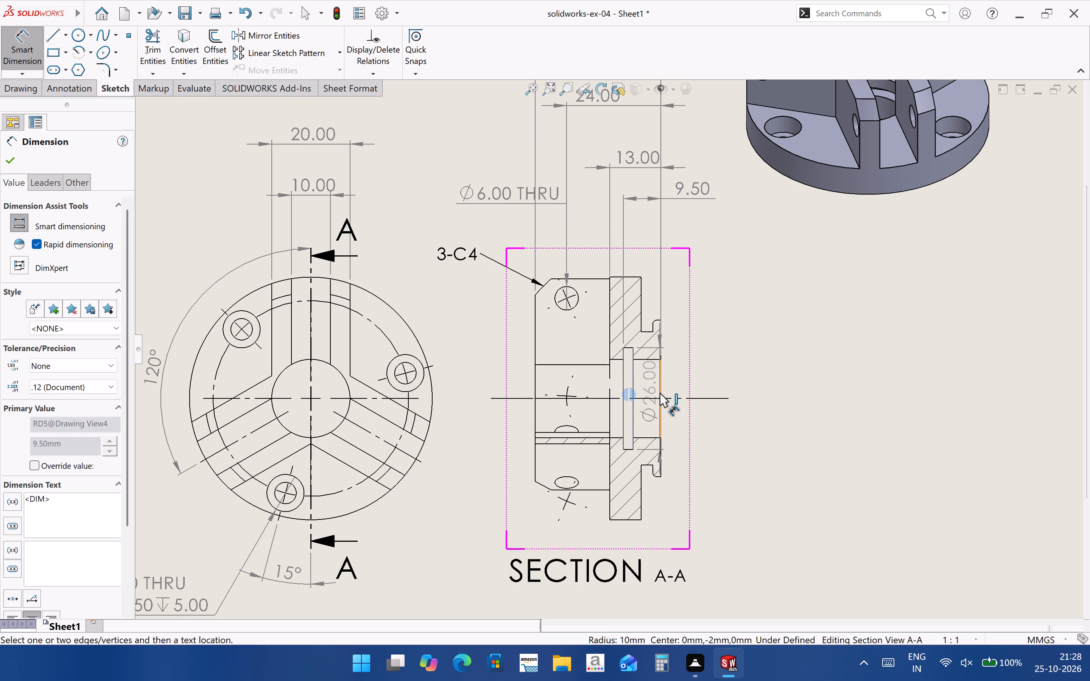
{"action": "left_click", "coordinate": [660, 393]}
{"action": "left_click", "coordinate": [701, 233]}
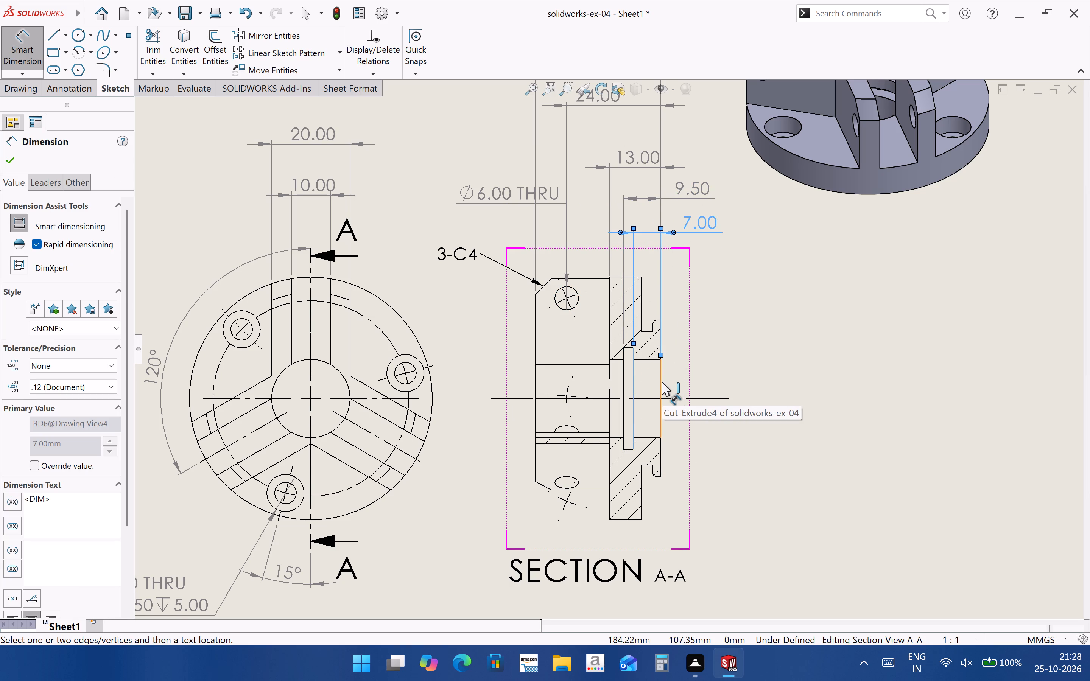
Dimension the distance from the flange's boss-side face to the boss end face, placing it below the internal groove's distance dimensions.
{"action": "left_click", "coordinate": [640, 320]}
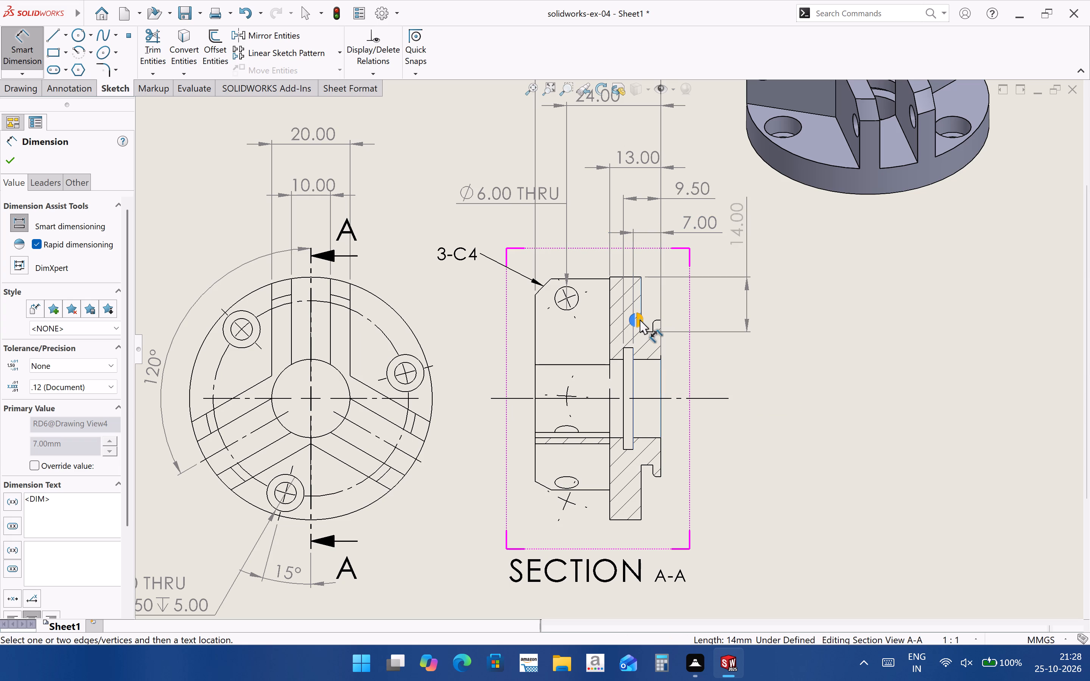
{"action": "left_click", "coordinate": [662, 367]}
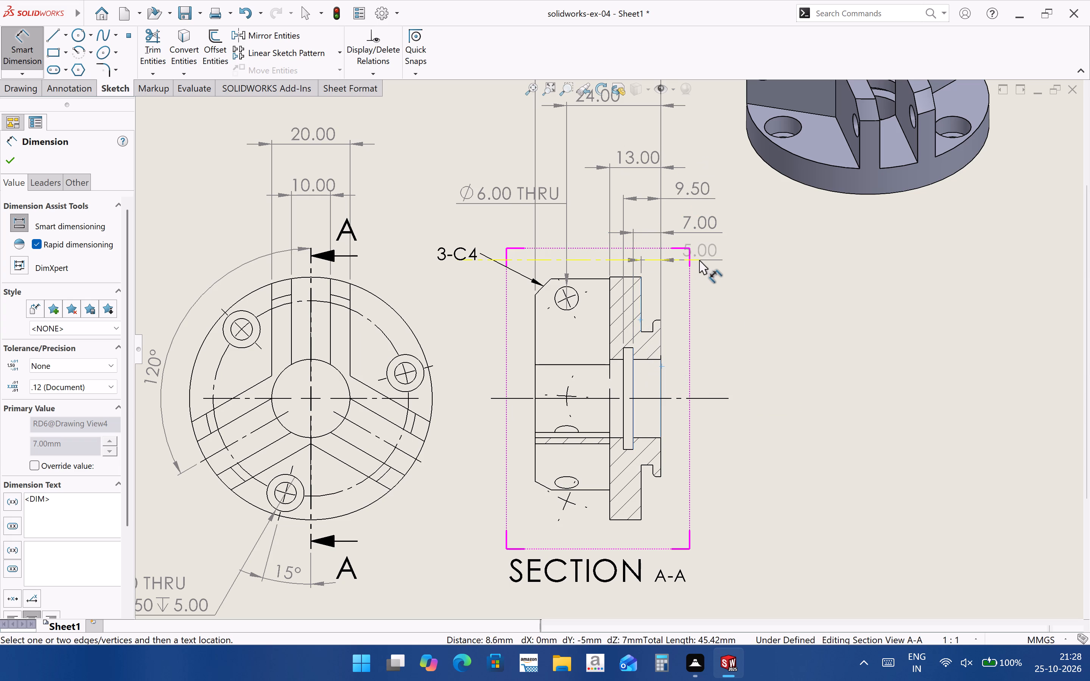
{"action": "left_click", "coordinate": [711, 264]}
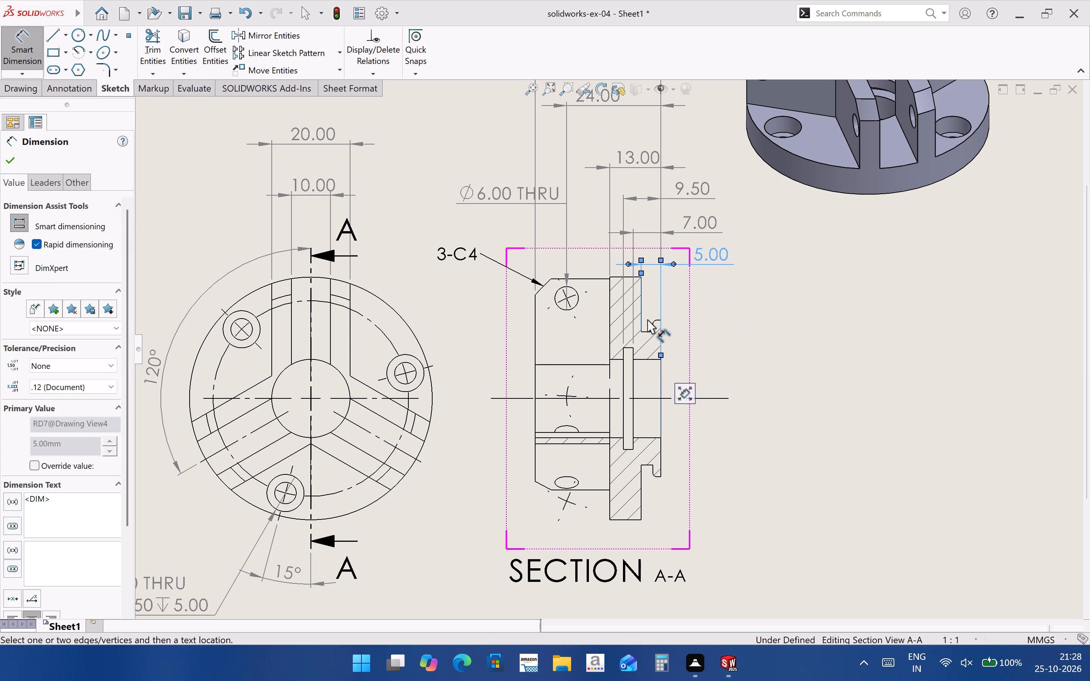
{"action": "left_click", "coordinate": [758, 326]}
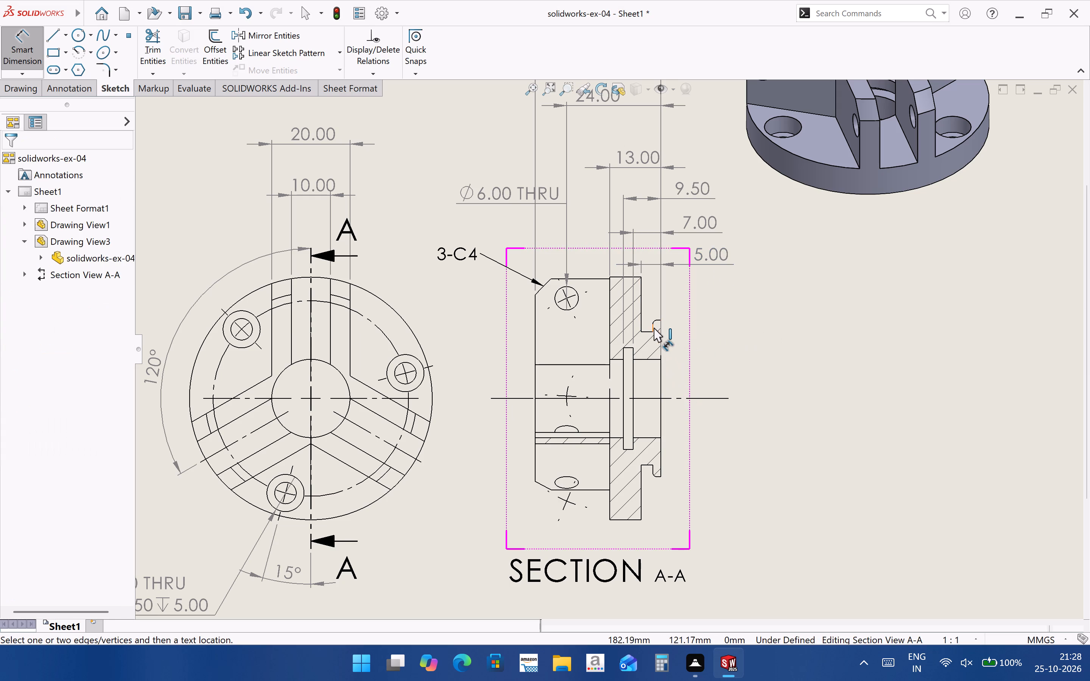
Dimension the boss lip's thickness in section view A-A, from its inner wall to the boss end face, placing it beneath the stacked lengths.
{"action": "left_click", "coordinate": [654, 328]}
{"action": "left_click", "coordinate": [662, 342]}
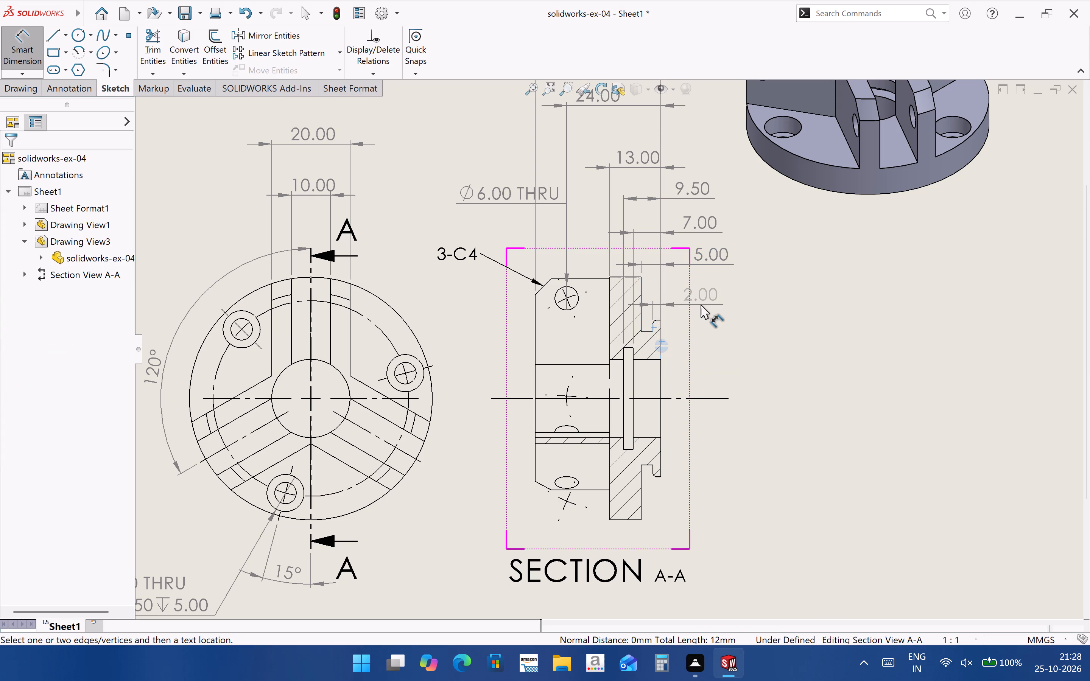
{"action": "left_click", "coordinate": [701, 305]}
{"action": "left_click", "coordinate": [782, 366]}
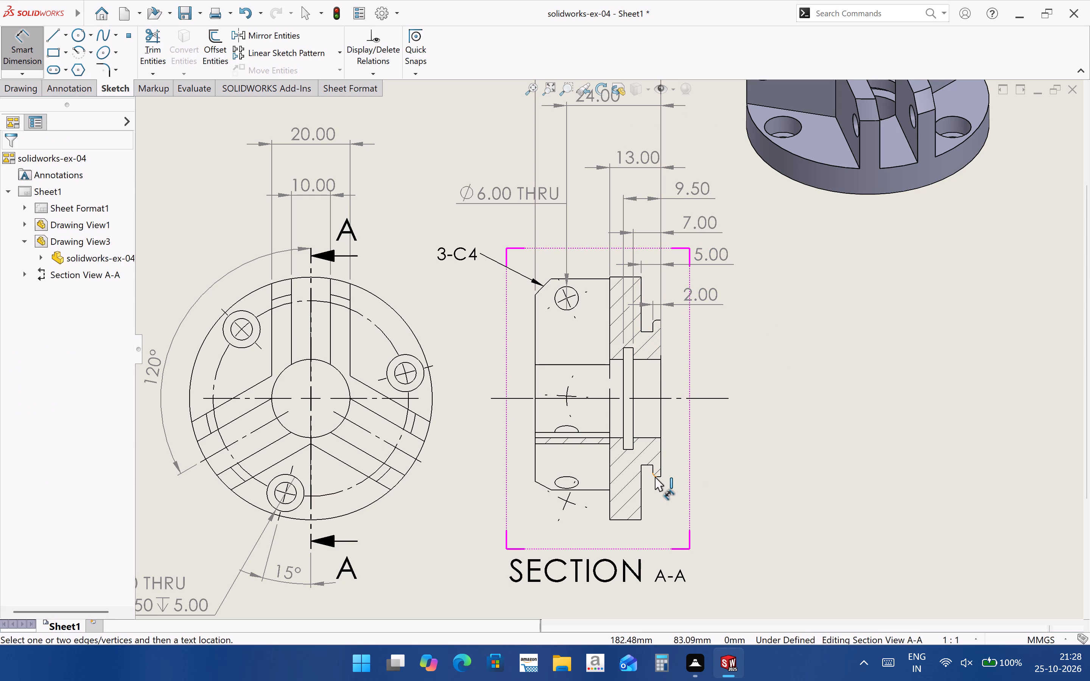
Add a radius dimension to the rounded corner of the boss's lower lip in section view A-A, placing it outside the profile.
{"action": "left_click", "coordinate": [89, 87]}
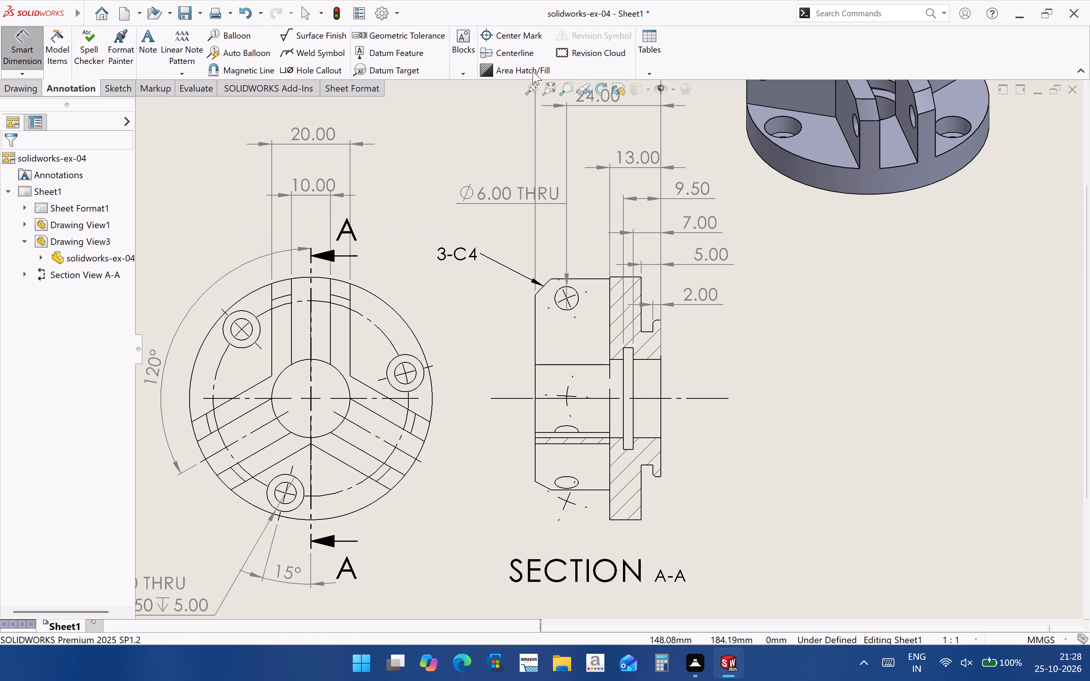
{"action": "left_click", "coordinate": [653, 476]}
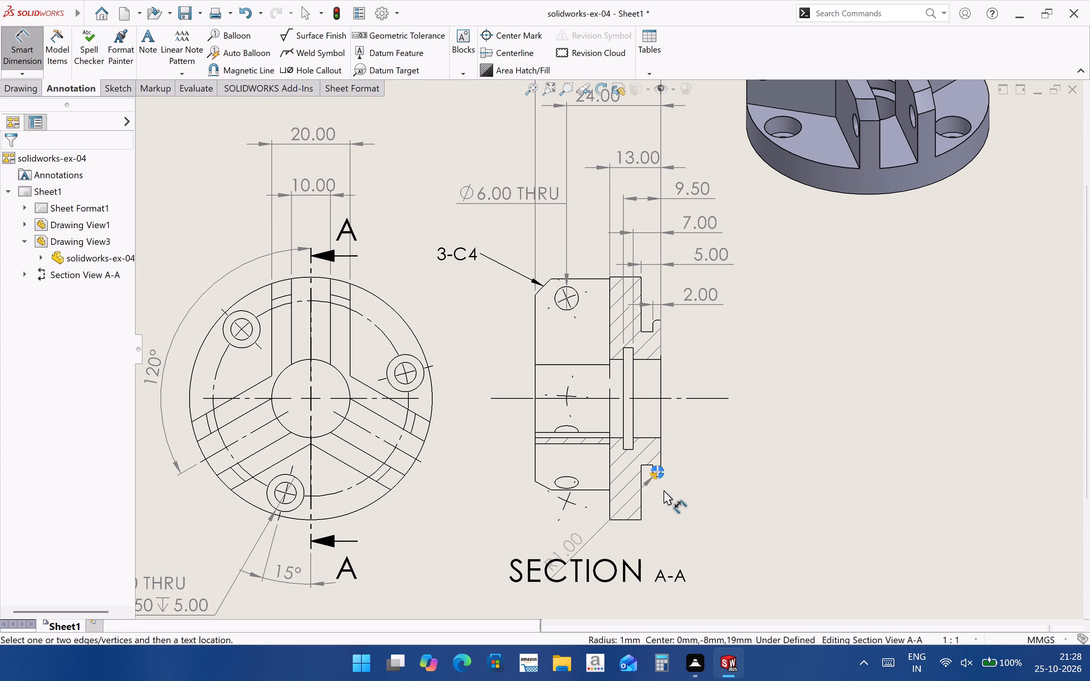
{"action": "left_click", "coordinate": [688, 508]}
{"action": "left_click", "coordinate": [780, 492]}
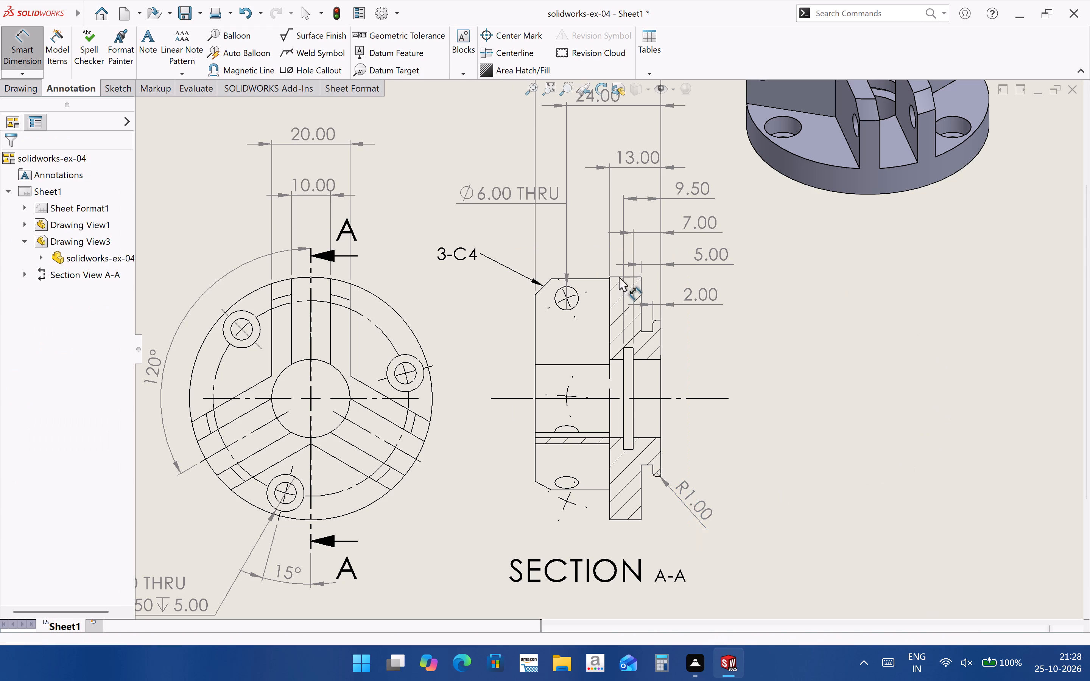
Dimension the boss lip's outer diameter between its upper and lower outer edges, placing it beside the boss end in section view A-A.
{"action": "scroll", "coordinate": [737, 442], "scroll_direction": "up", "scroll_amount": 2}
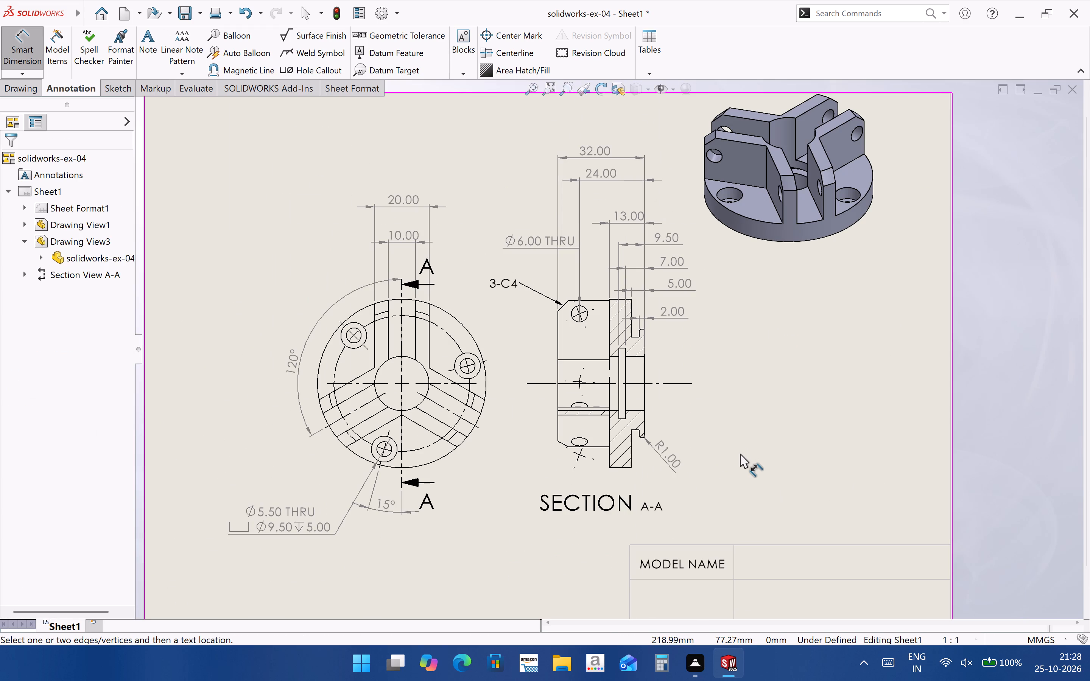
{"action": "scroll", "coordinate": [717, 401], "scroll_direction": "down", "scroll_amount": 1}
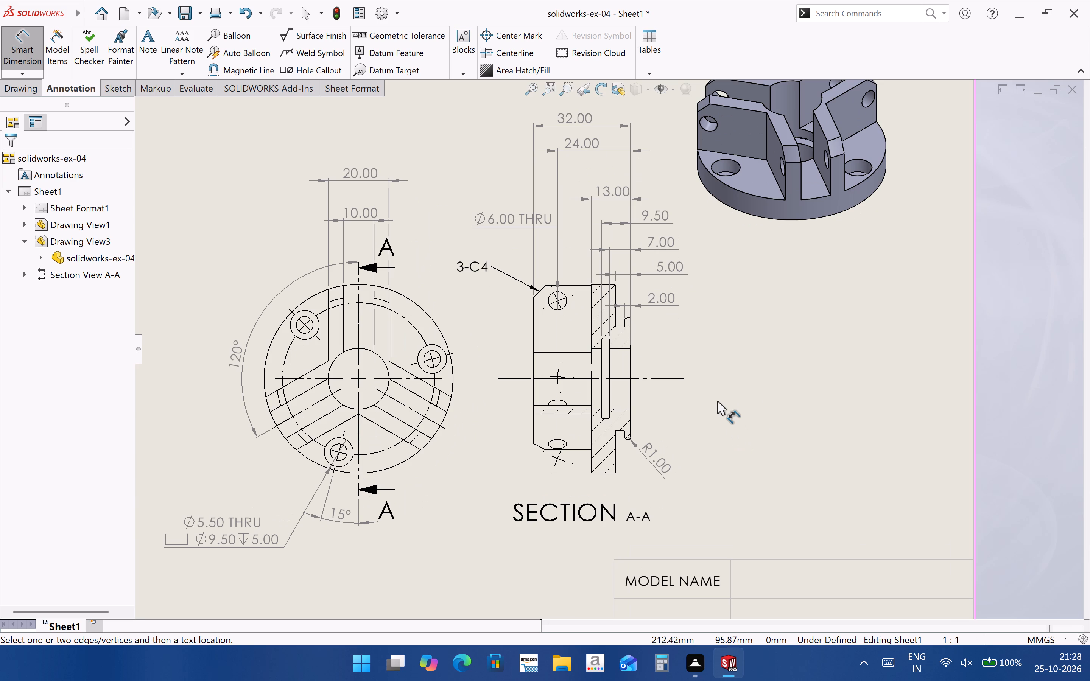
{"action": "scroll", "coordinate": [629, 325], "scroll_direction": "down", "scroll_amount": 1}
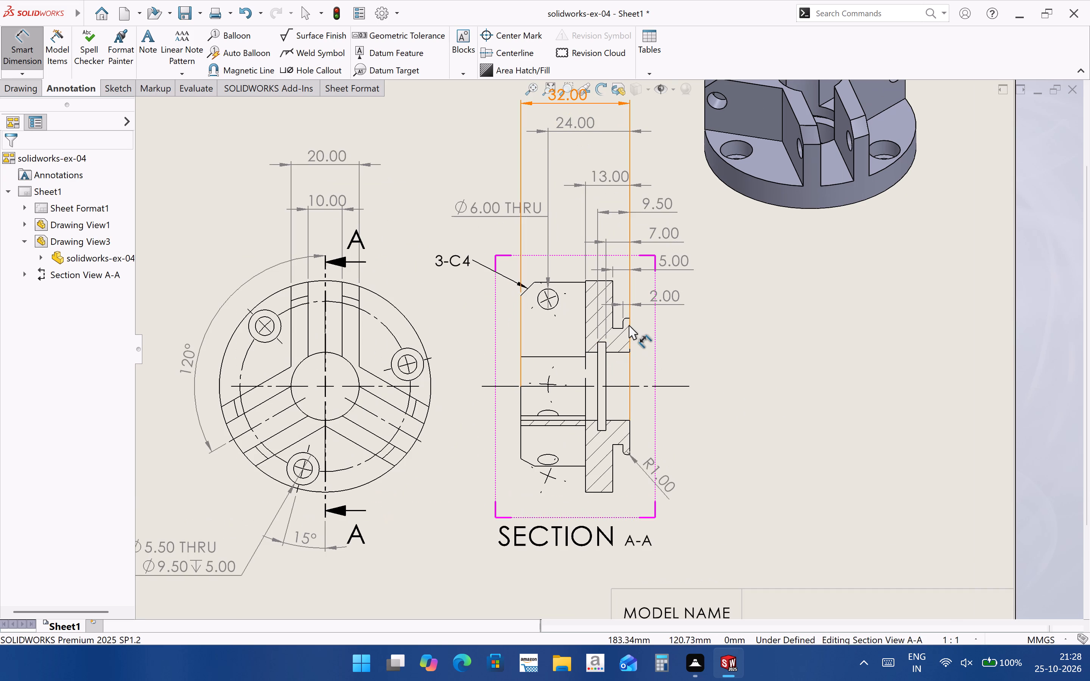
{"action": "scroll", "coordinate": [628, 325], "scroll_direction": "down", "scroll_amount": 6}
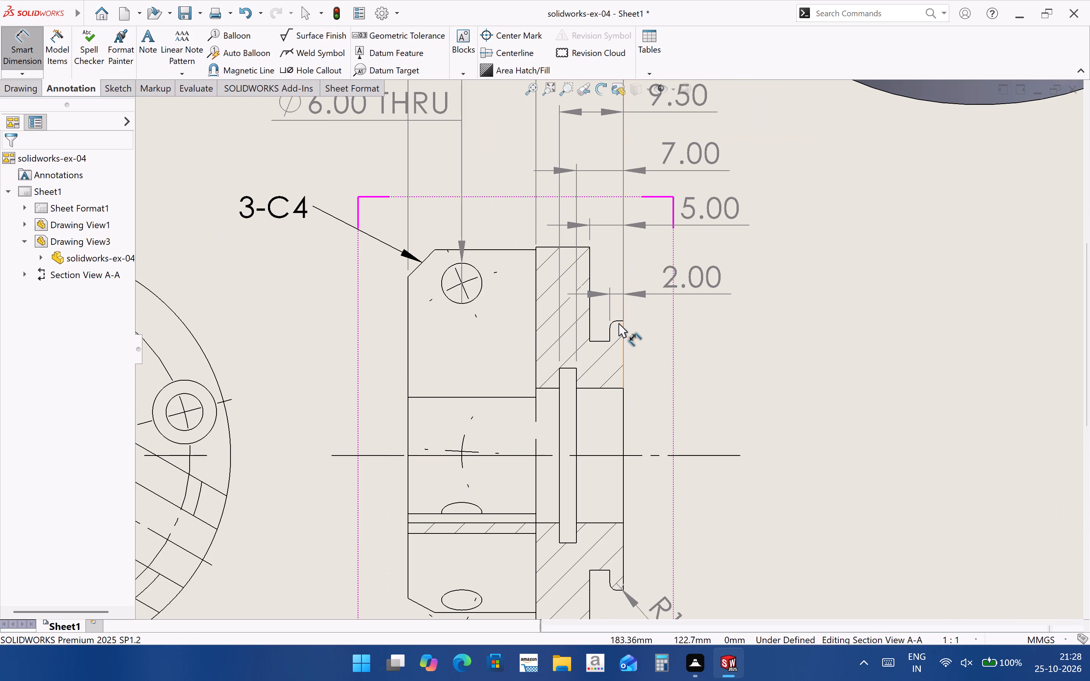
{"action": "scroll", "coordinate": [620, 320], "scroll_direction": "down", "scroll_amount": 4}
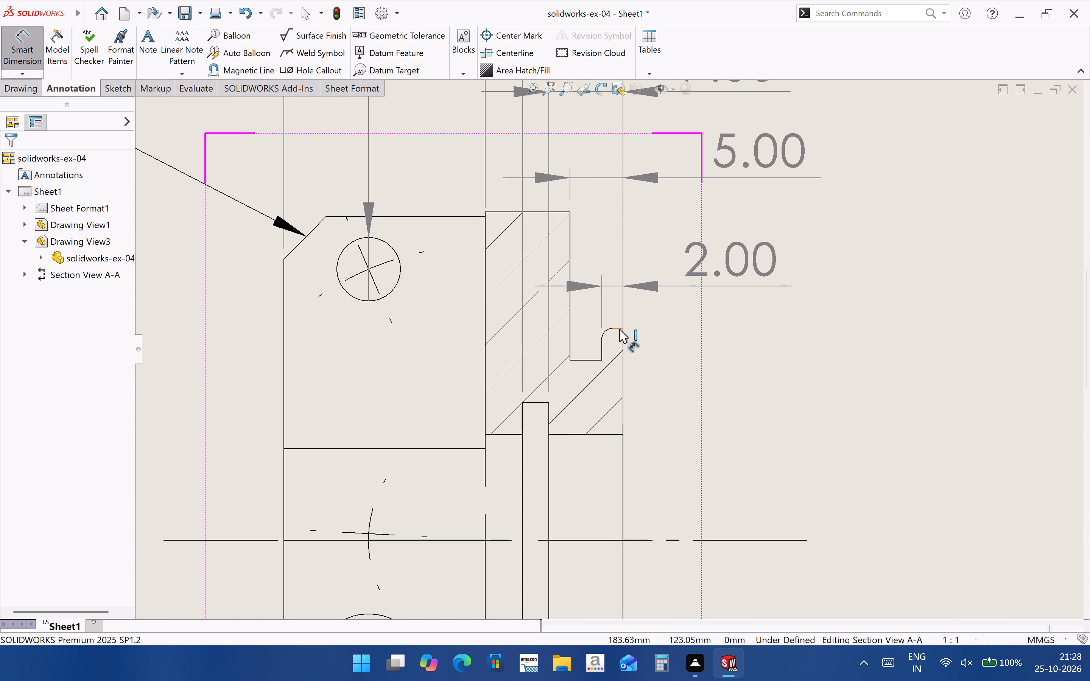
{"action": "left_click", "coordinate": [619, 329]}
{"action": "scroll", "coordinate": [747, 374], "scroll_direction": "up", "scroll_amount": 4}
{"action": "scroll", "coordinate": [607, 521], "scroll_direction": "down", "scroll_amount": 7}
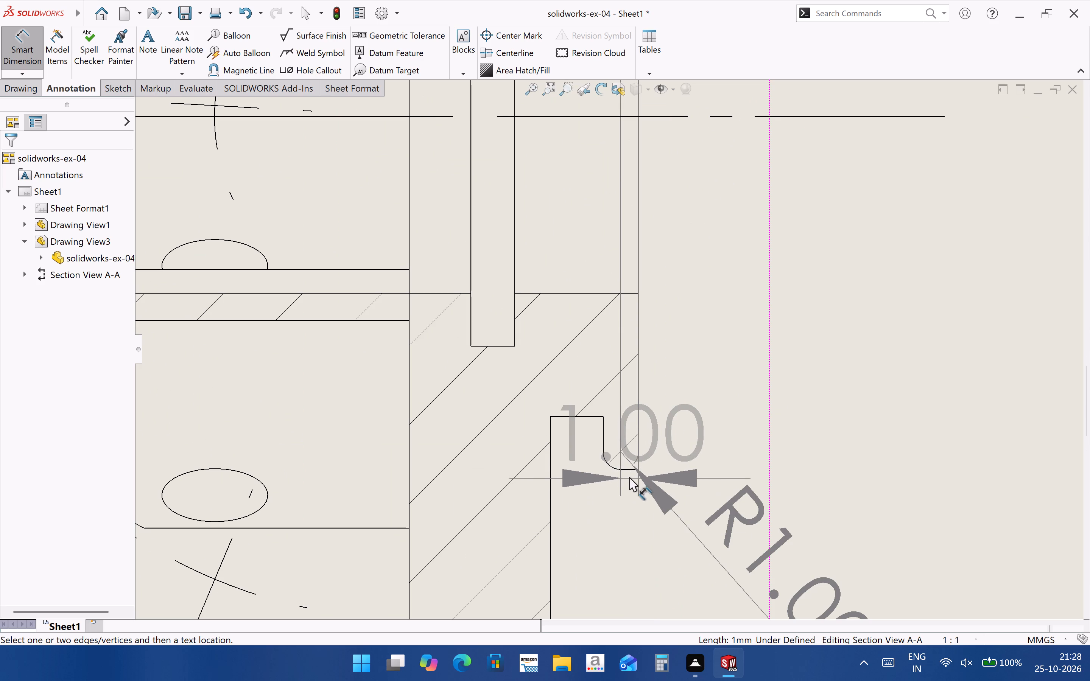
{"action": "left_click", "coordinate": [631, 469]}
{"action": "scroll", "coordinate": [763, 413], "scroll_direction": "up", "scroll_amount": 7}
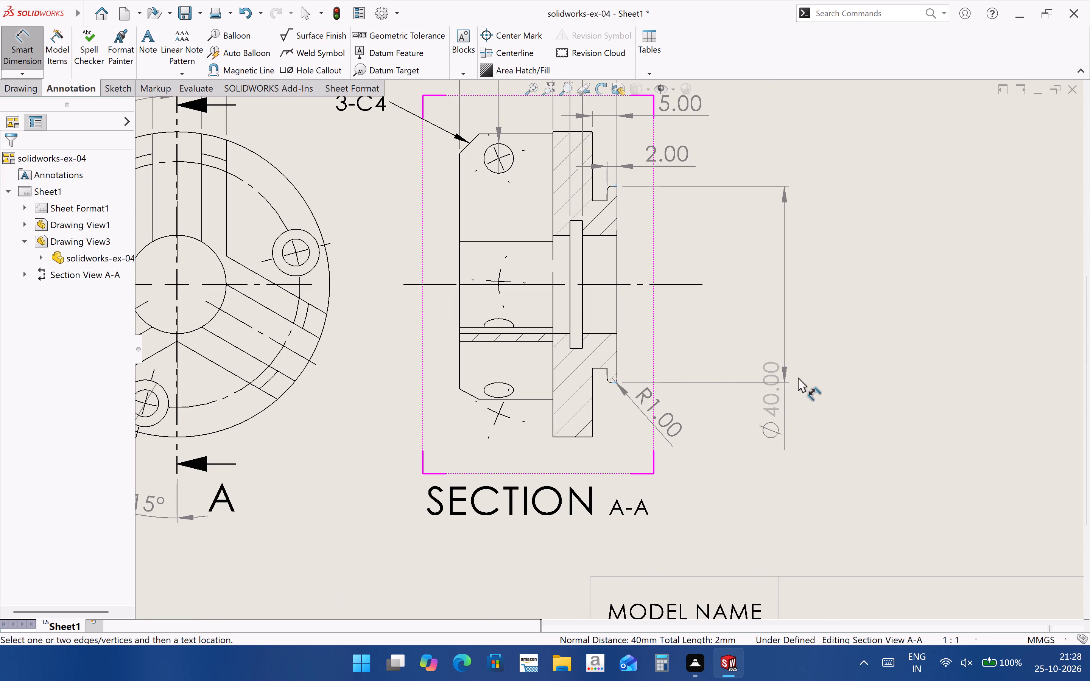
{"action": "left_click", "coordinate": [737, 290]}
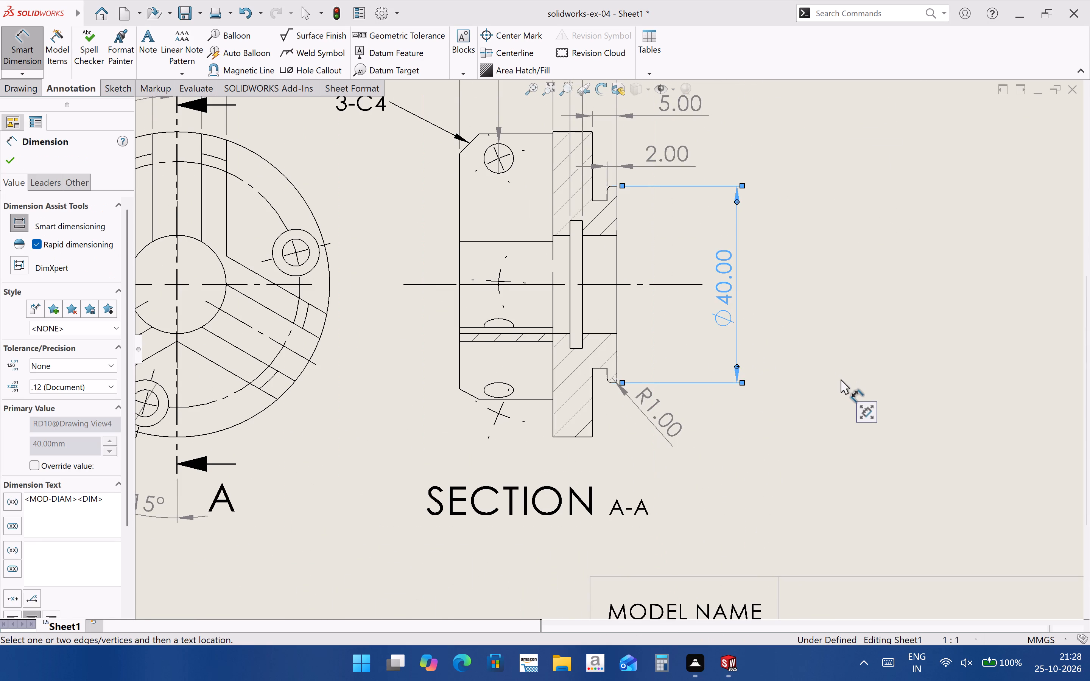
Dimension the bore's diameter at the boss end in section view A-A, placing it between the end face and the lip diameter dimension.
{"action": "scroll", "coordinate": [841, 379], "scroll_direction": "up", "scroll_amount": 2}
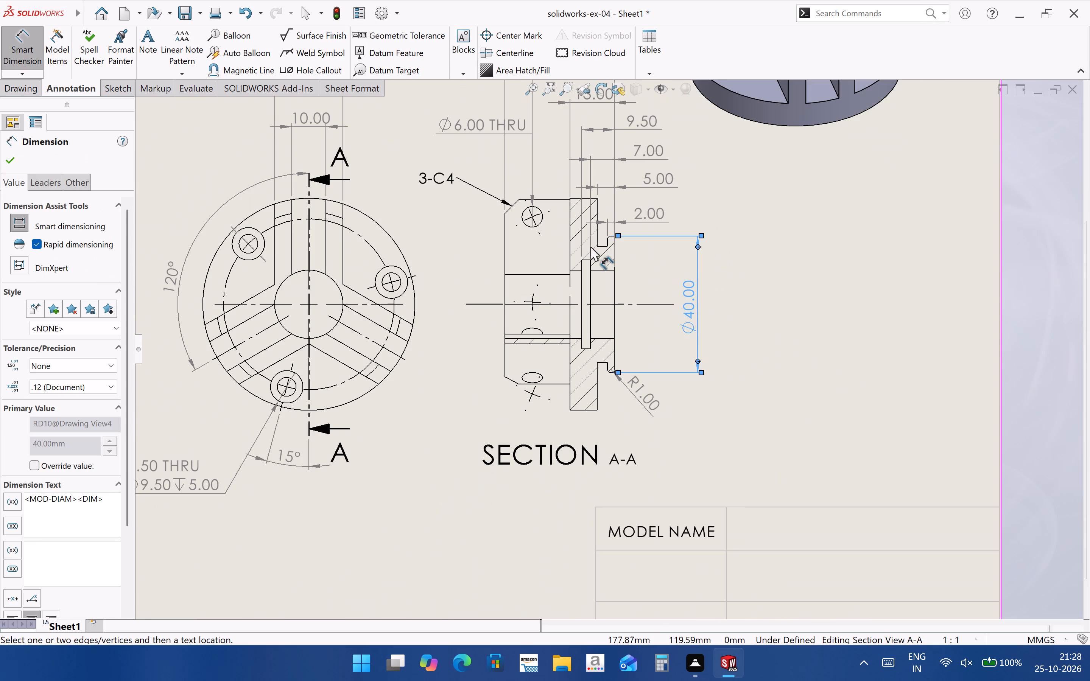
{"action": "scroll", "coordinate": [626, 291], "scroll_direction": "down", "scroll_amount": 1}
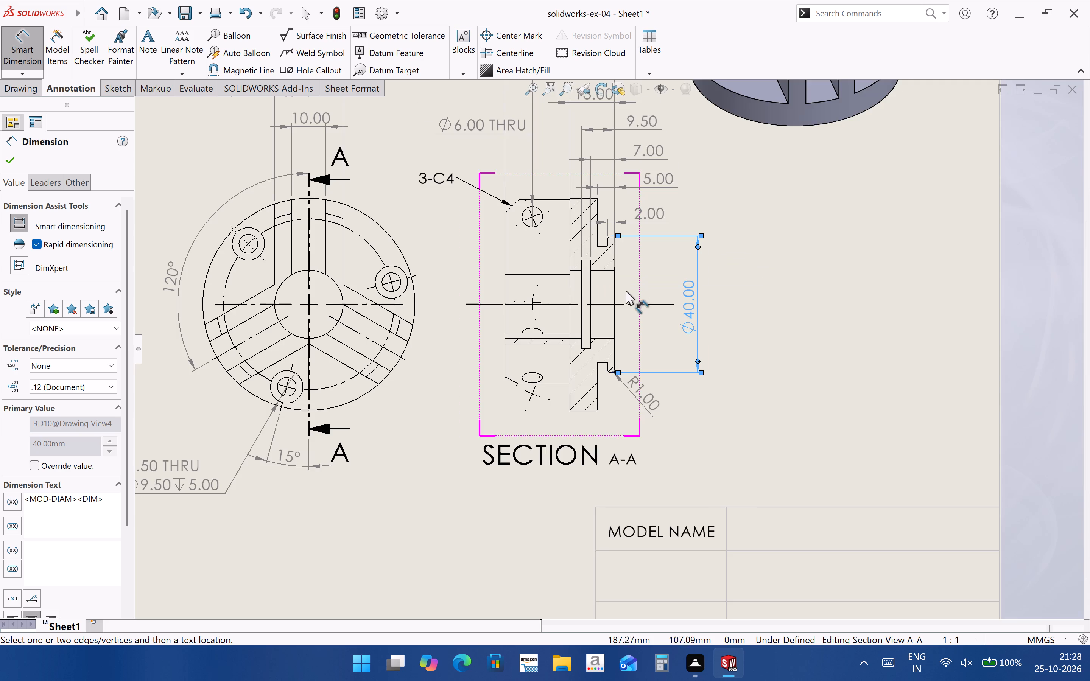
{"action": "scroll", "coordinate": [626, 291], "scroll_direction": "down", "scroll_amount": 1}
{"action": "left_click", "coordinate": [595, 272]}
{"action": "left_click", "coordinate": [596, 357]}
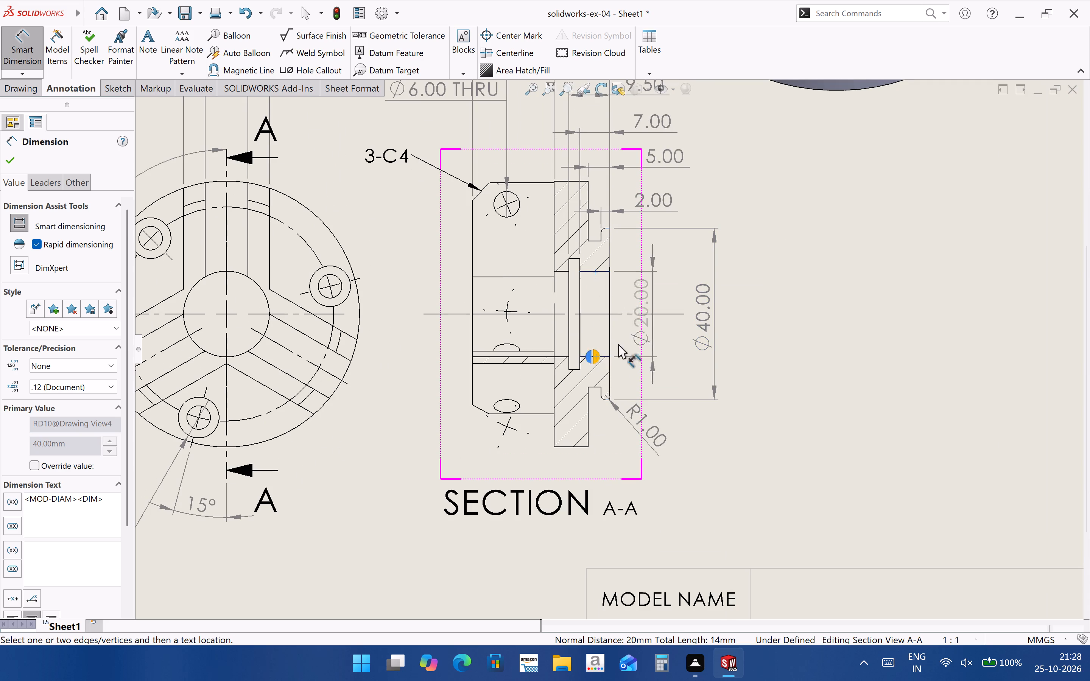
{"action": "left_click", "coordinate": [665, 310]}
{"action": "left_click", "coordinate": [797, 350]}
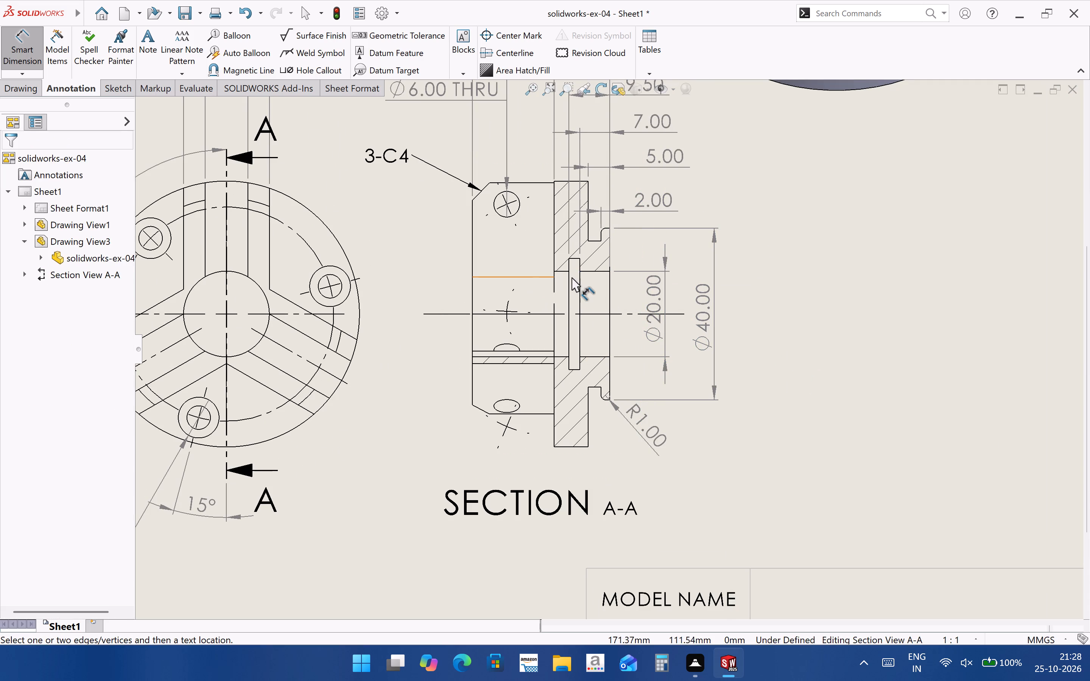
{"action": "left_click", "coordinate": [765, 284]}
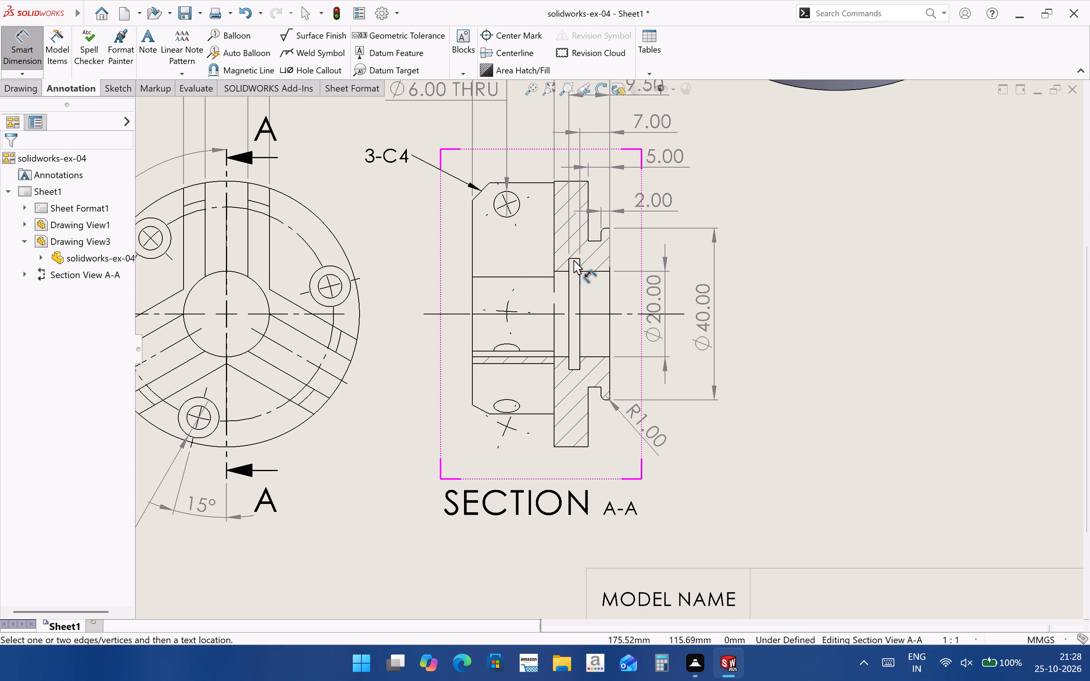
Dimension the internal groove's diameter in section view A-A, placing it between the bore and lip diameter dimensions.
{"action": "left_click", "coordinate": [574, 260]}
{"action": "left_click", "coordinate": [575, 370]}
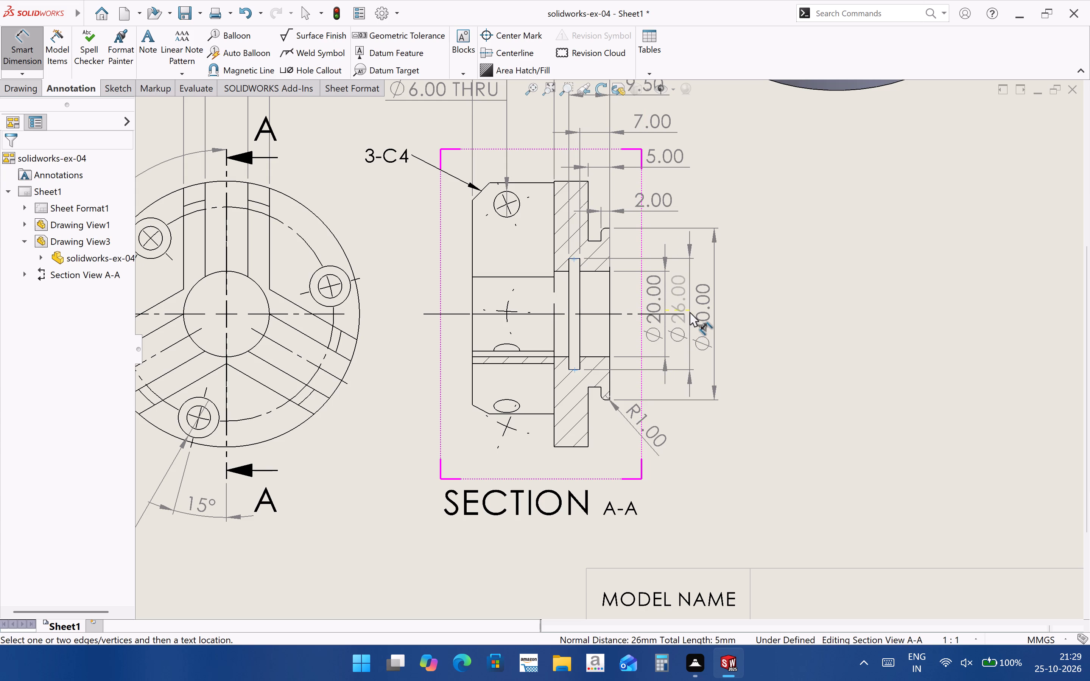
{"action": "left_click", "coordinate": [690, 312]}
{"action": "left_click", "coordinate": [835, 333]}
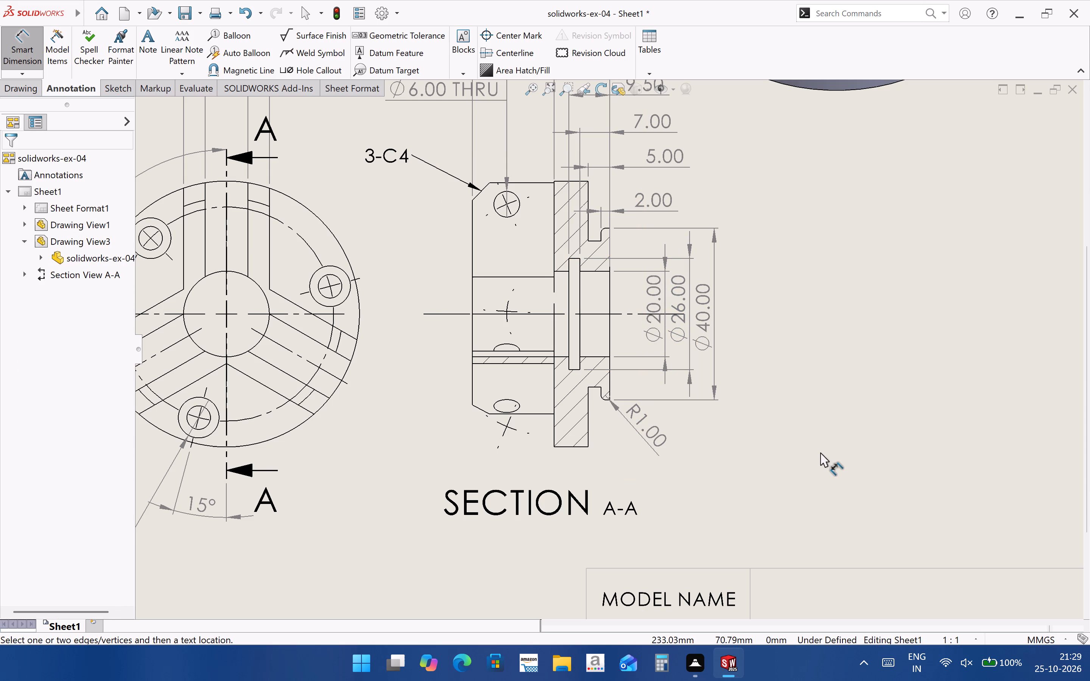
Move the boss lip's outer diameter dimension farther from section view A-A to make room beside the internal groove's diameter dimension.
{"action": "left_click_drag", "start_coordinate": [710, 319], "coordinate": [738, 317]}
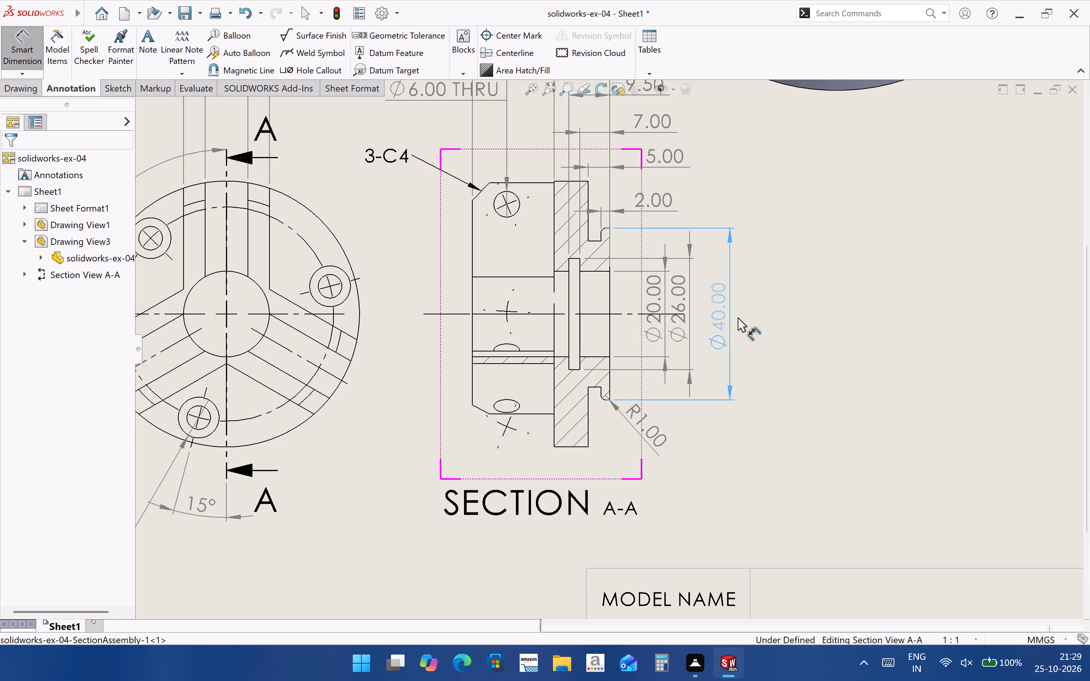
{"action": "left_click_drag", "start_coordinate": [738, 317], "coordinate": [749, 317]}
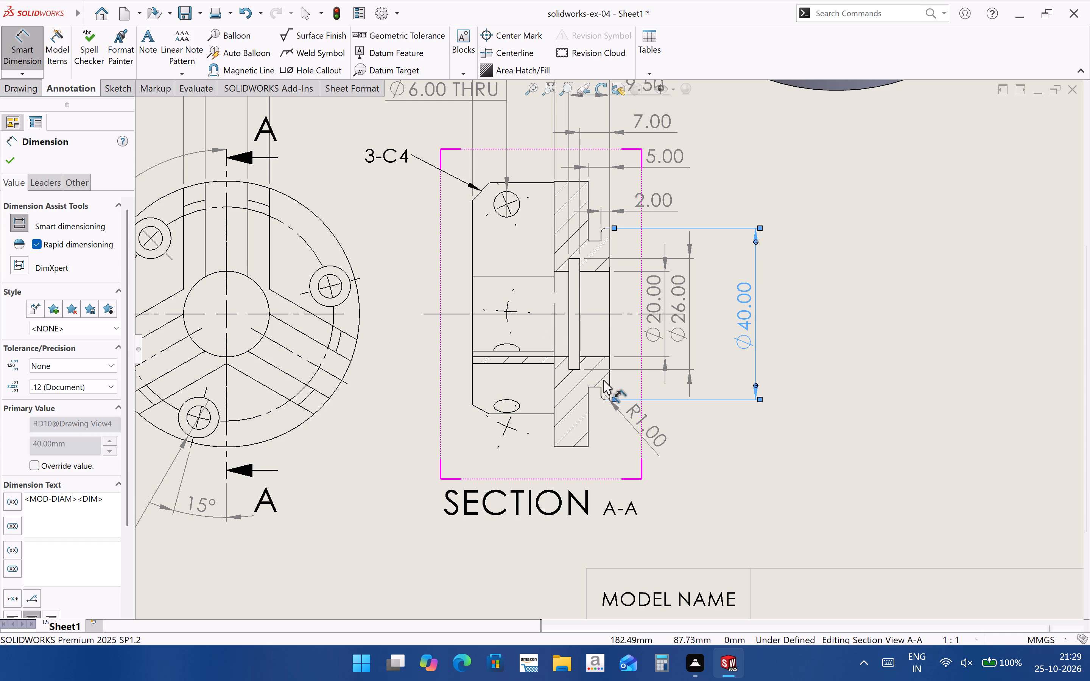
Dimension the boss neck's diameter below the lip in section view A-A, placing it between the internal groove and lip diameter dimensions.
{"action": "left_click", "coordinate": [594, 387]}
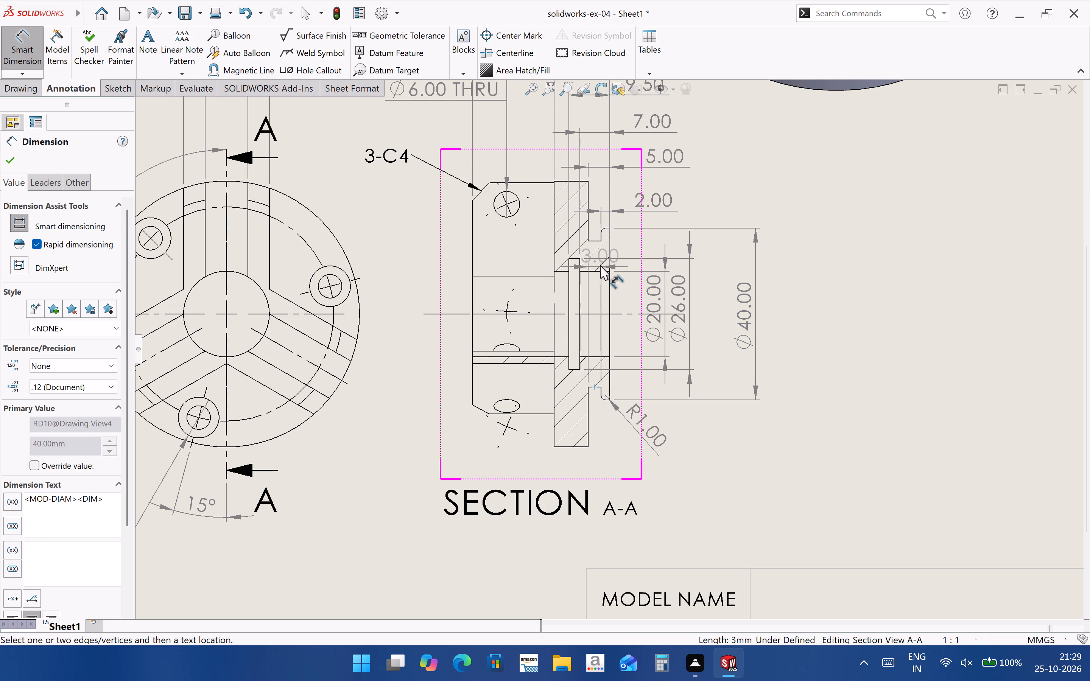
{"action": "left_click", "coordinate": [596, 241]}
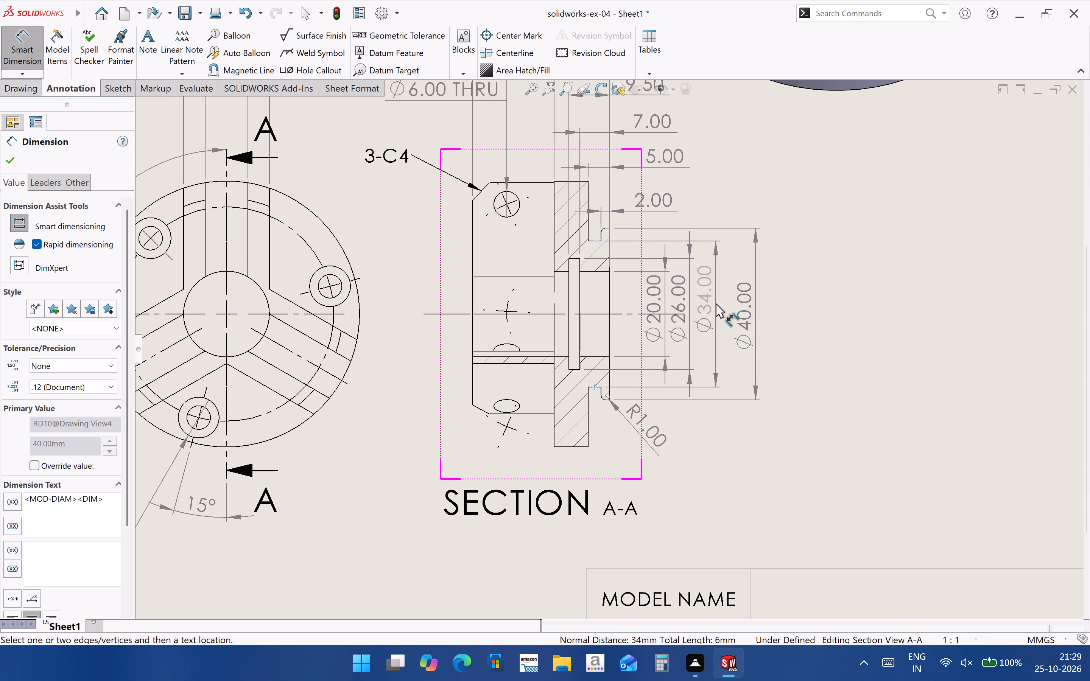
{"action": "left_click", "coordinate": [719, 309]}
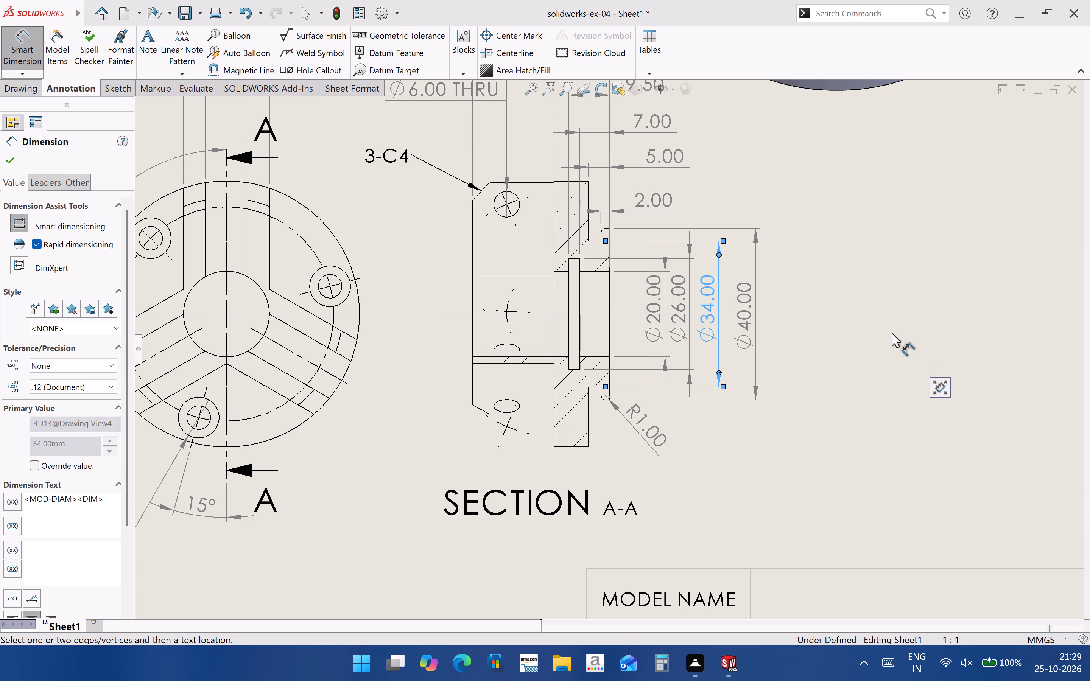
Dimension the flange's outer diameter in section view A-A, placing it outside the boss lip diameter dimension.
{"action": "left_click", "coordinate": [583, 182]}
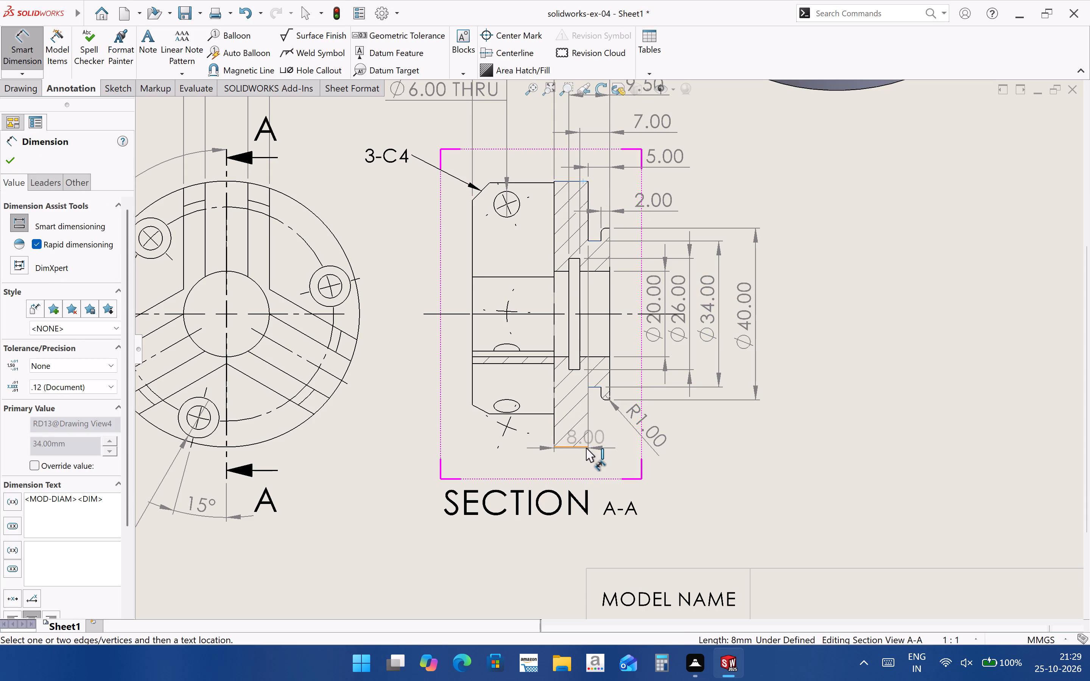
{"action": "left_click", "coordinate": [586, 448]}
{"action": "left_click", "coordinate": [789, 303]}
{"action": "scroll", "coordinate": [874, 367], "scroll_direction": "up", "scroll_amount": 4}
{"action": "left_click", "coordinate": [783, 425]}
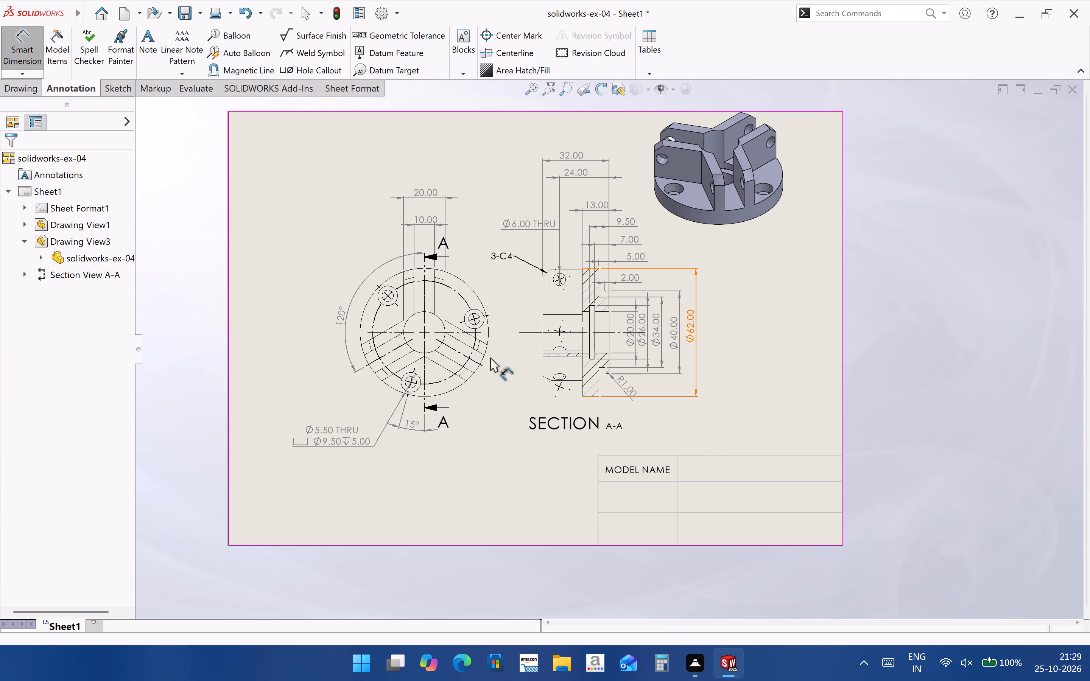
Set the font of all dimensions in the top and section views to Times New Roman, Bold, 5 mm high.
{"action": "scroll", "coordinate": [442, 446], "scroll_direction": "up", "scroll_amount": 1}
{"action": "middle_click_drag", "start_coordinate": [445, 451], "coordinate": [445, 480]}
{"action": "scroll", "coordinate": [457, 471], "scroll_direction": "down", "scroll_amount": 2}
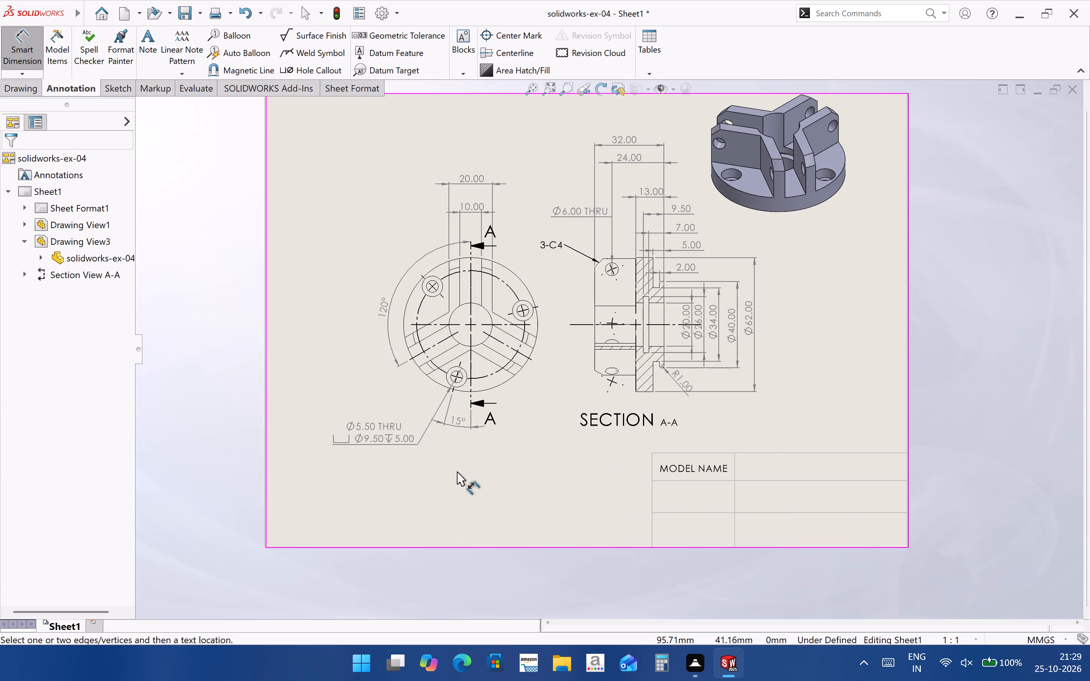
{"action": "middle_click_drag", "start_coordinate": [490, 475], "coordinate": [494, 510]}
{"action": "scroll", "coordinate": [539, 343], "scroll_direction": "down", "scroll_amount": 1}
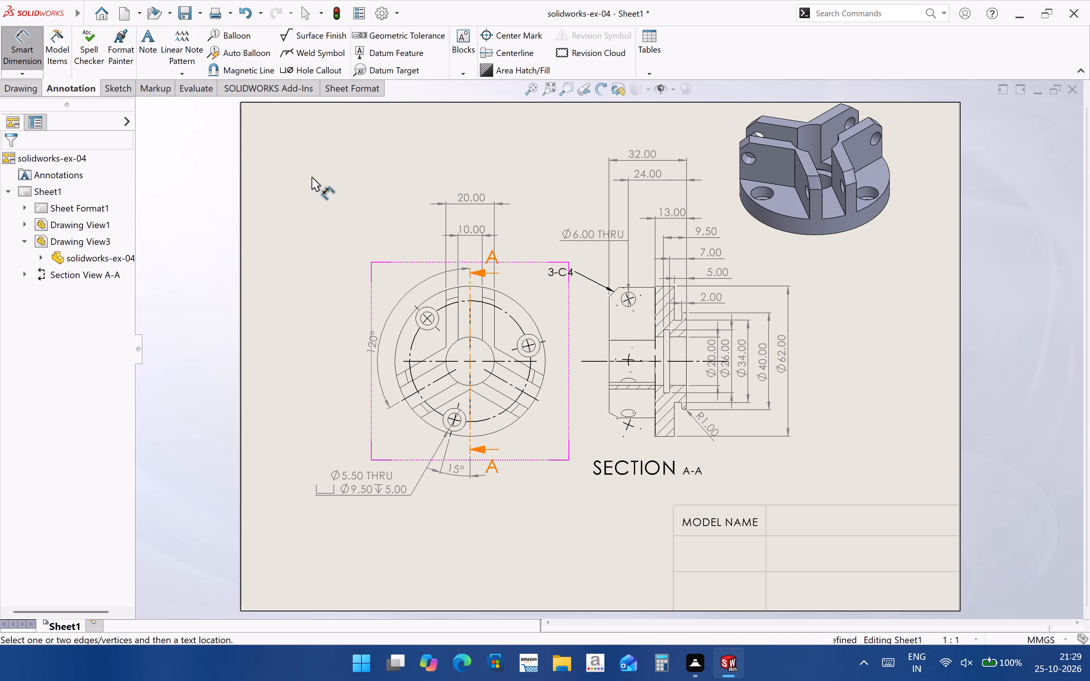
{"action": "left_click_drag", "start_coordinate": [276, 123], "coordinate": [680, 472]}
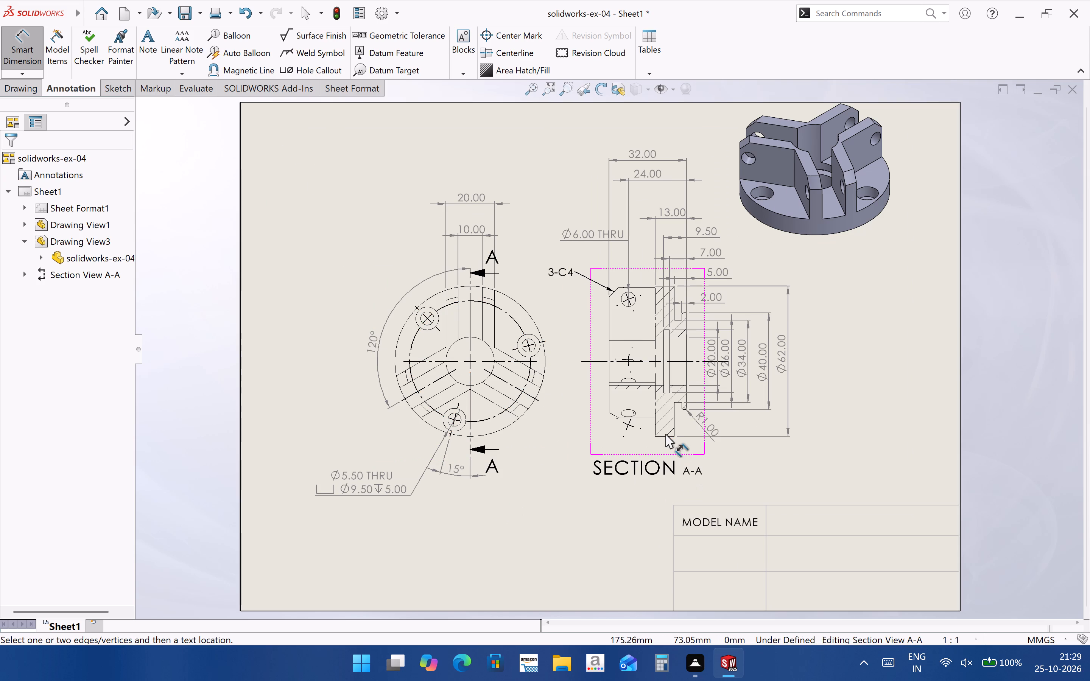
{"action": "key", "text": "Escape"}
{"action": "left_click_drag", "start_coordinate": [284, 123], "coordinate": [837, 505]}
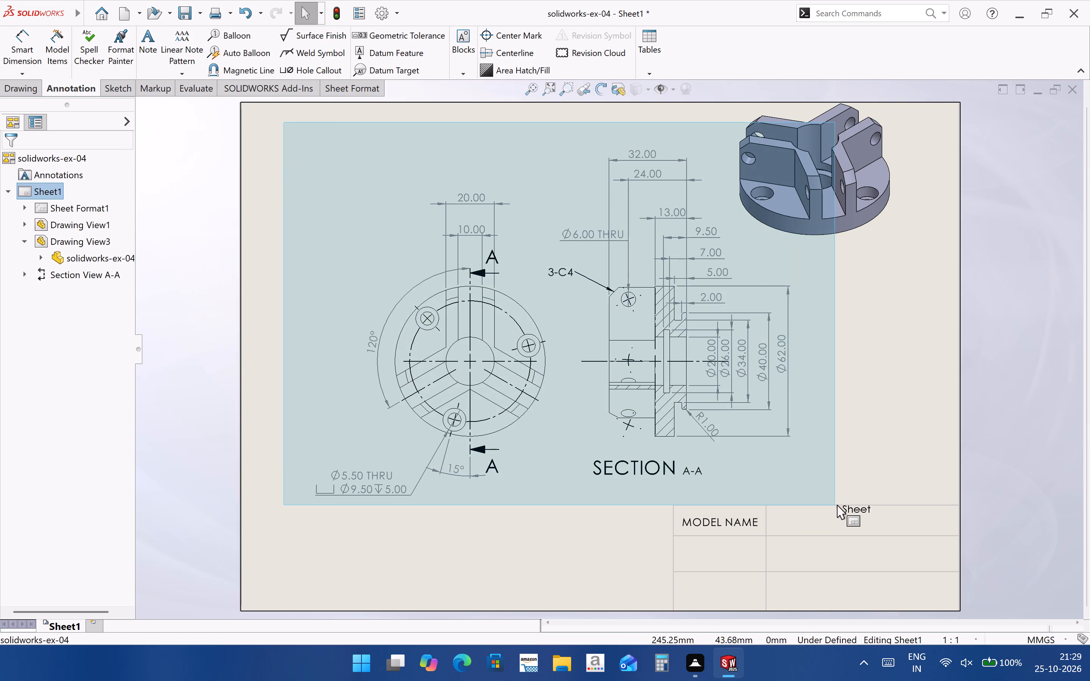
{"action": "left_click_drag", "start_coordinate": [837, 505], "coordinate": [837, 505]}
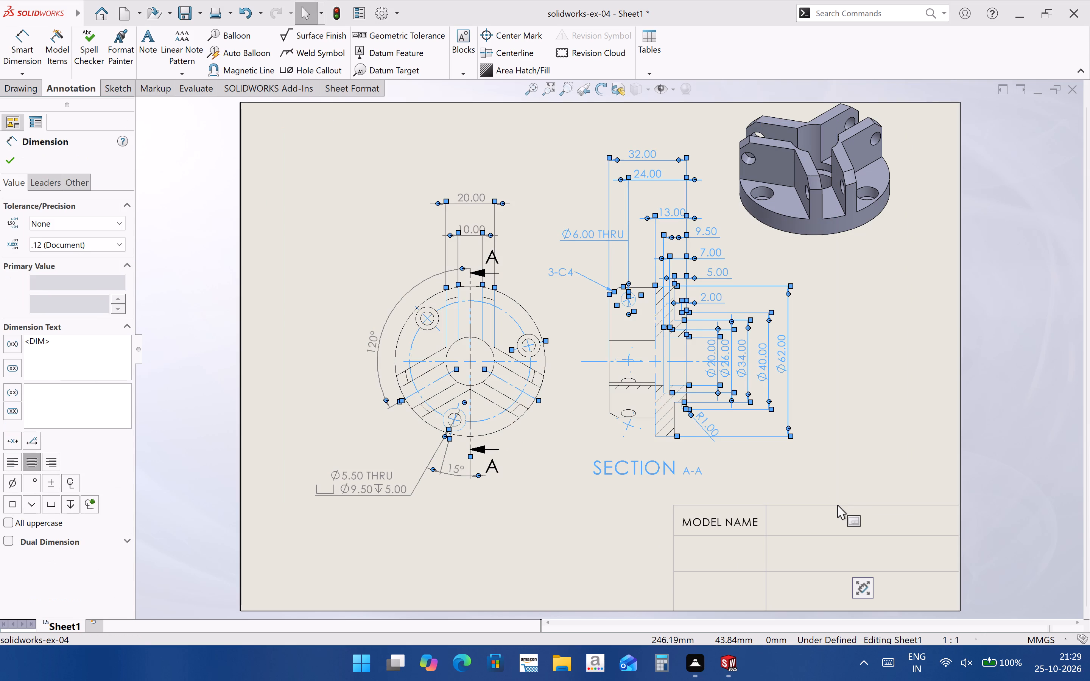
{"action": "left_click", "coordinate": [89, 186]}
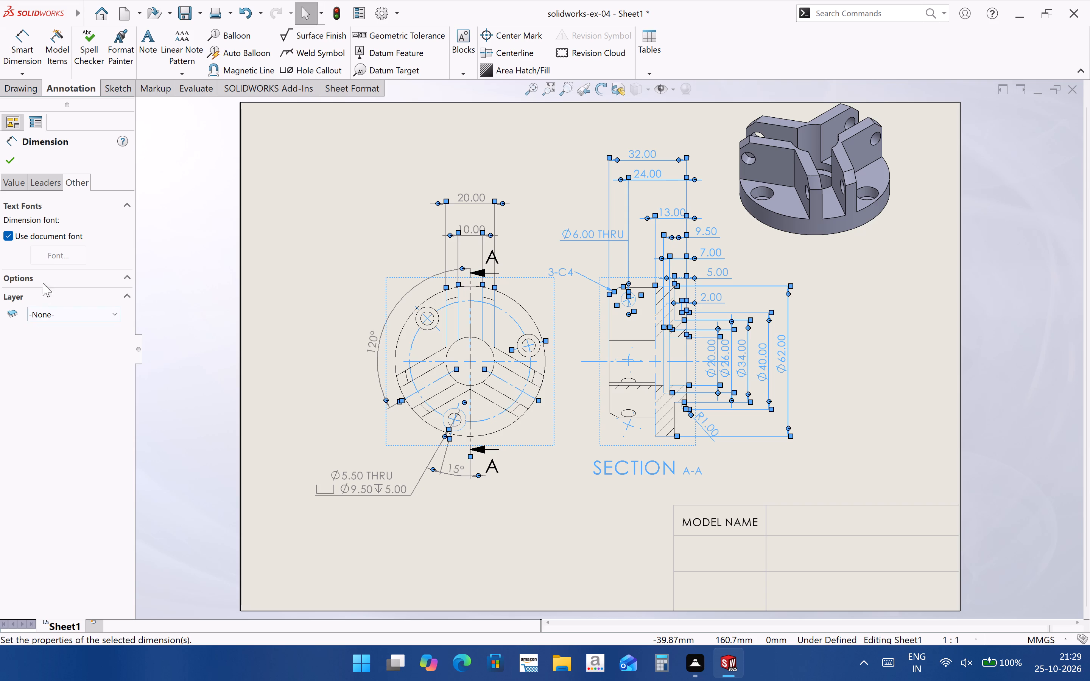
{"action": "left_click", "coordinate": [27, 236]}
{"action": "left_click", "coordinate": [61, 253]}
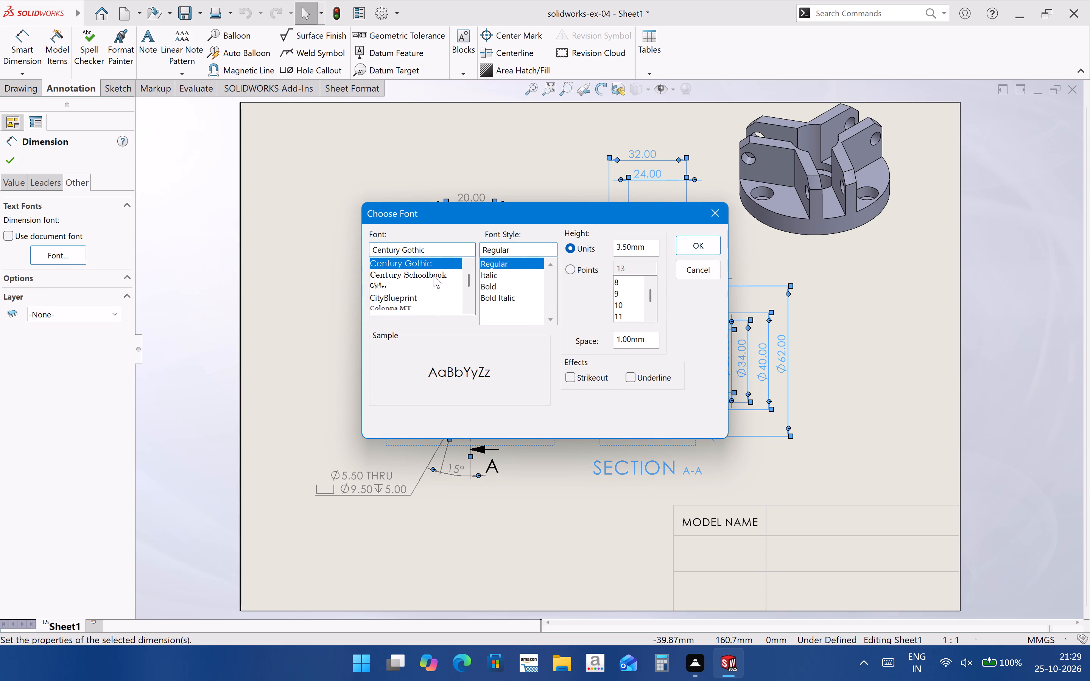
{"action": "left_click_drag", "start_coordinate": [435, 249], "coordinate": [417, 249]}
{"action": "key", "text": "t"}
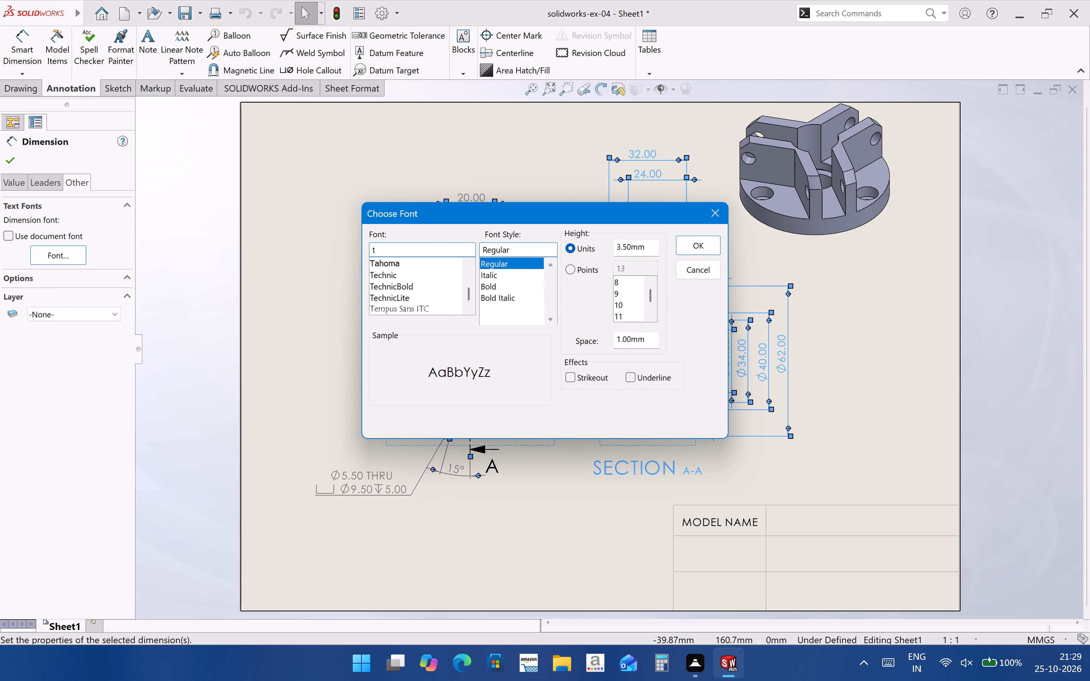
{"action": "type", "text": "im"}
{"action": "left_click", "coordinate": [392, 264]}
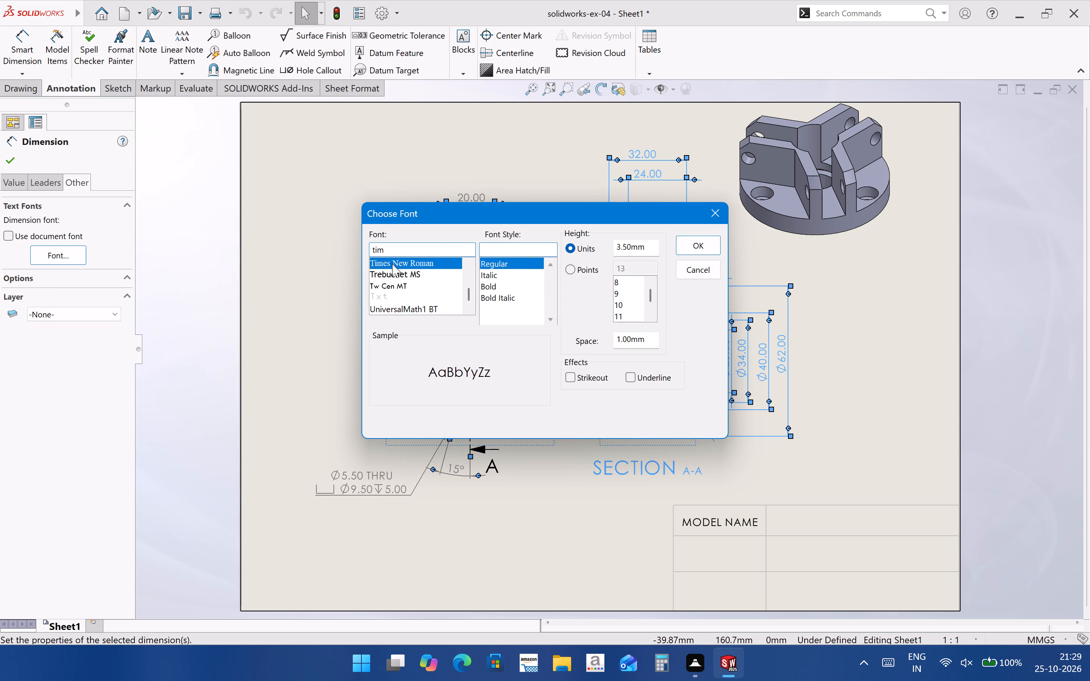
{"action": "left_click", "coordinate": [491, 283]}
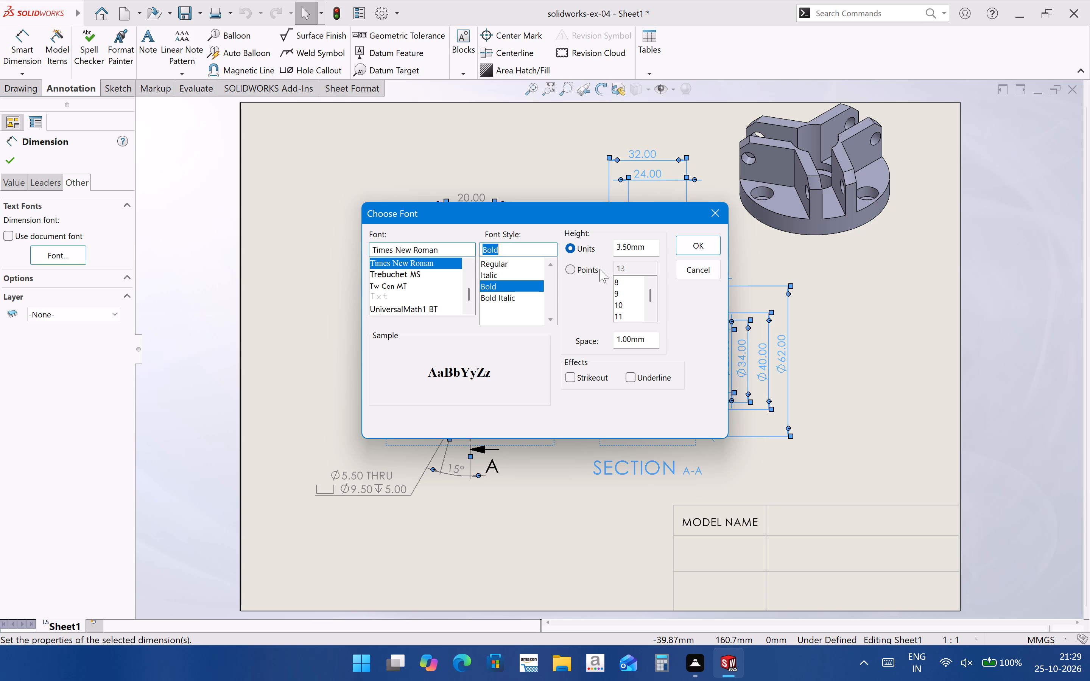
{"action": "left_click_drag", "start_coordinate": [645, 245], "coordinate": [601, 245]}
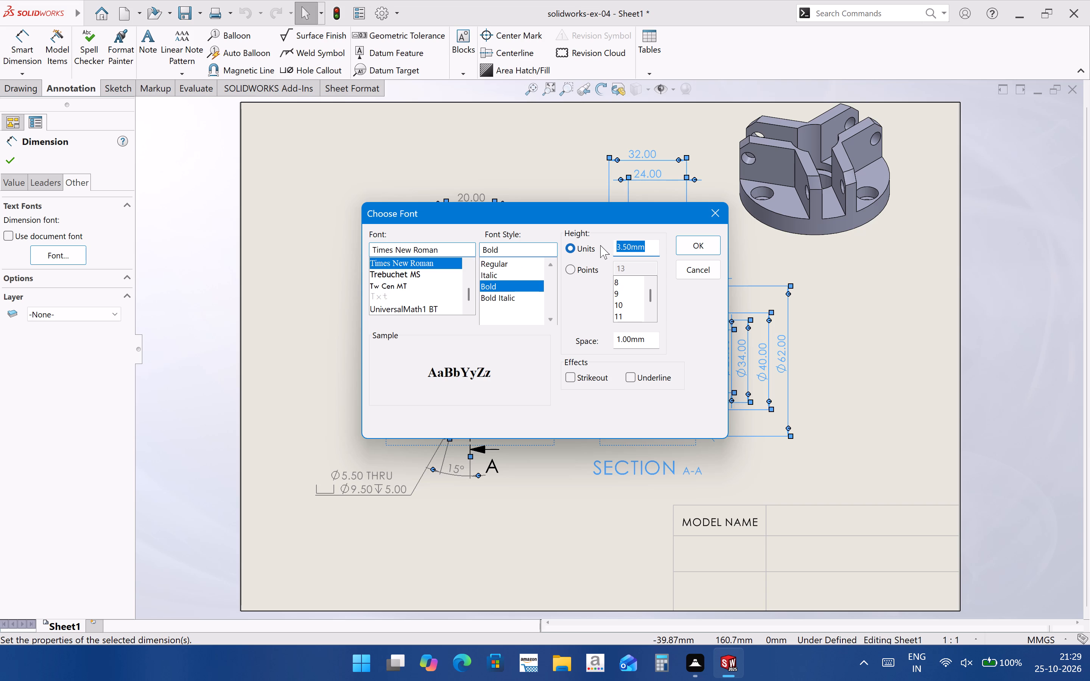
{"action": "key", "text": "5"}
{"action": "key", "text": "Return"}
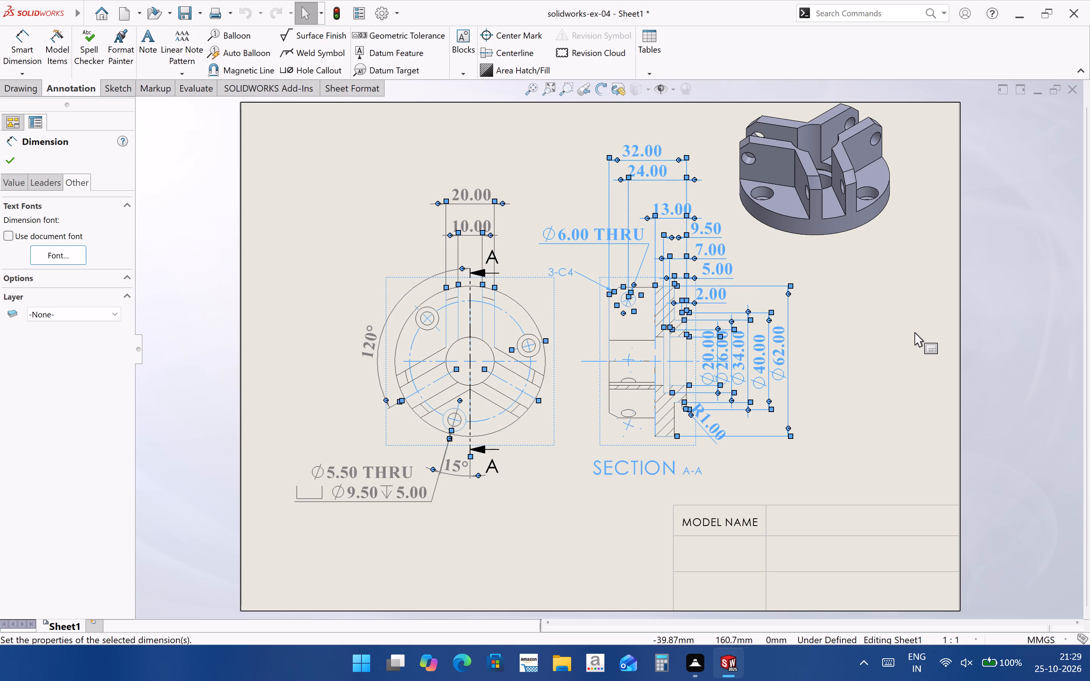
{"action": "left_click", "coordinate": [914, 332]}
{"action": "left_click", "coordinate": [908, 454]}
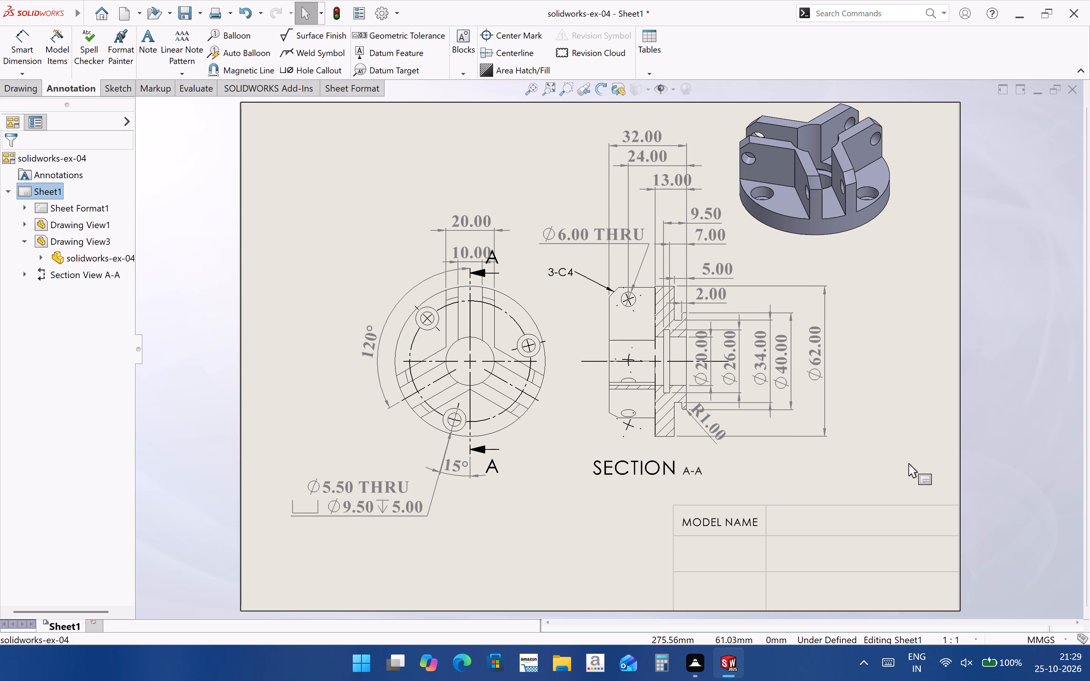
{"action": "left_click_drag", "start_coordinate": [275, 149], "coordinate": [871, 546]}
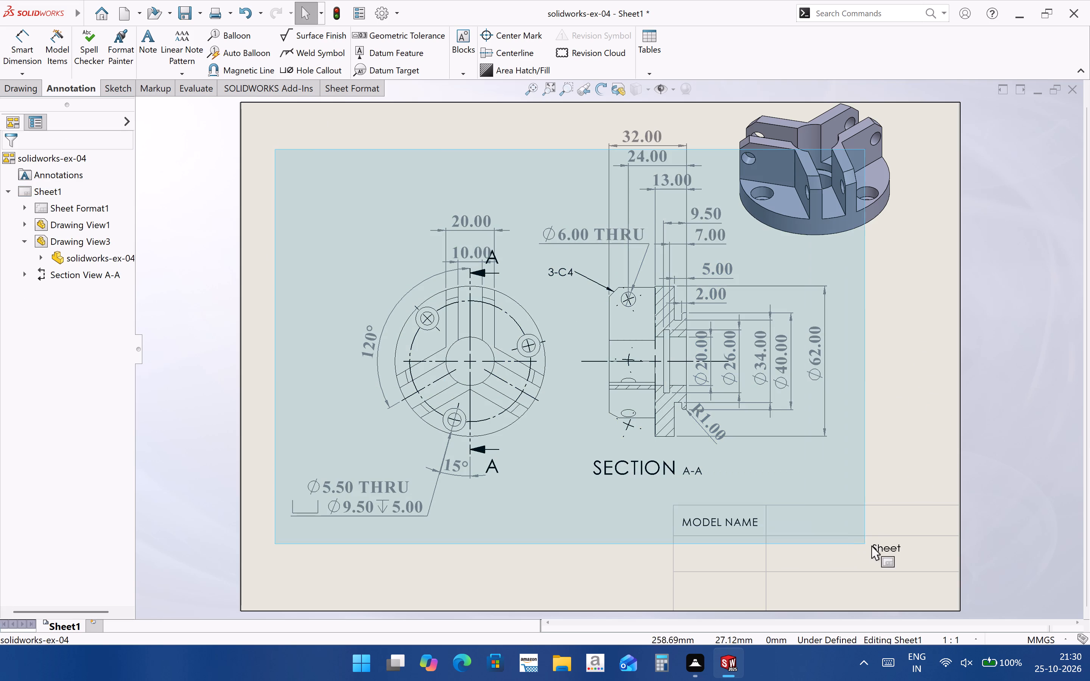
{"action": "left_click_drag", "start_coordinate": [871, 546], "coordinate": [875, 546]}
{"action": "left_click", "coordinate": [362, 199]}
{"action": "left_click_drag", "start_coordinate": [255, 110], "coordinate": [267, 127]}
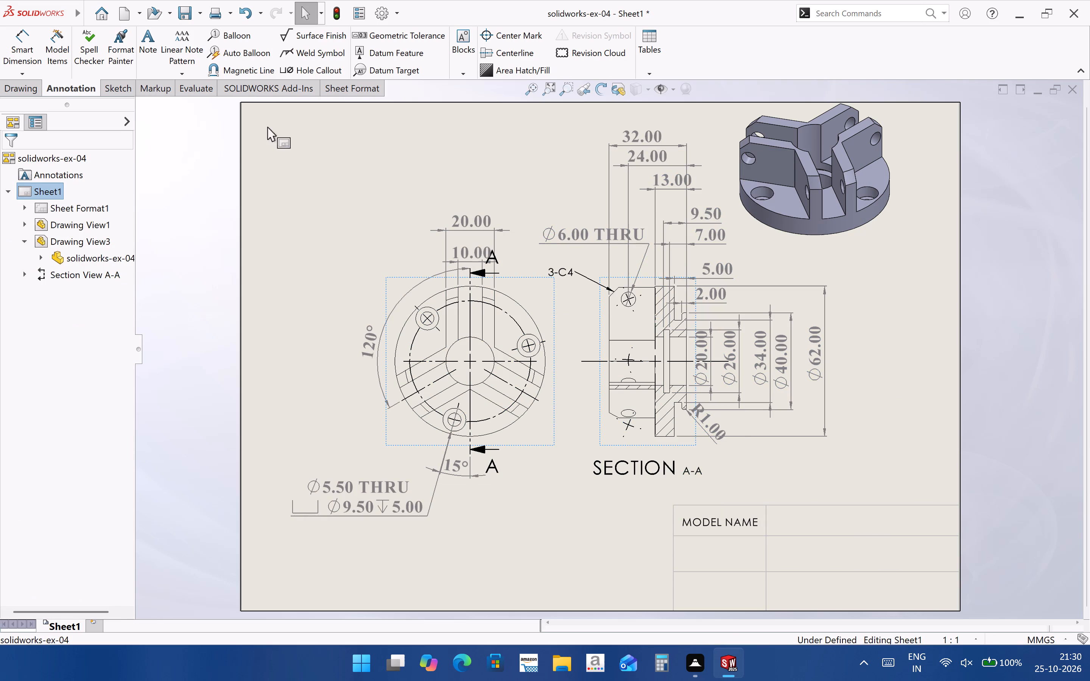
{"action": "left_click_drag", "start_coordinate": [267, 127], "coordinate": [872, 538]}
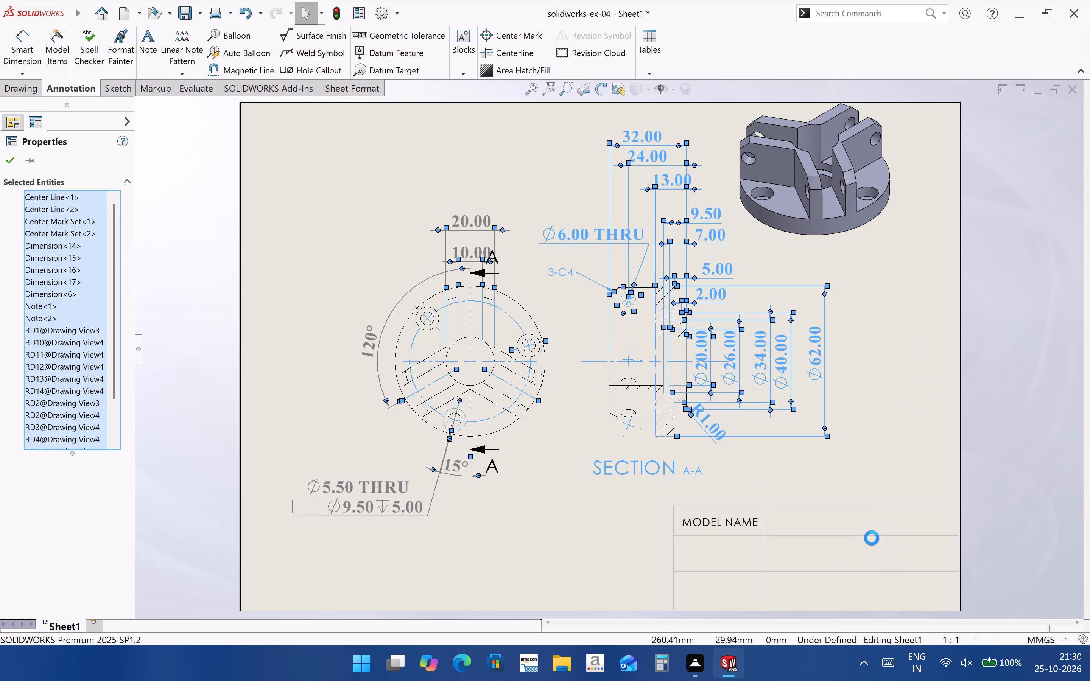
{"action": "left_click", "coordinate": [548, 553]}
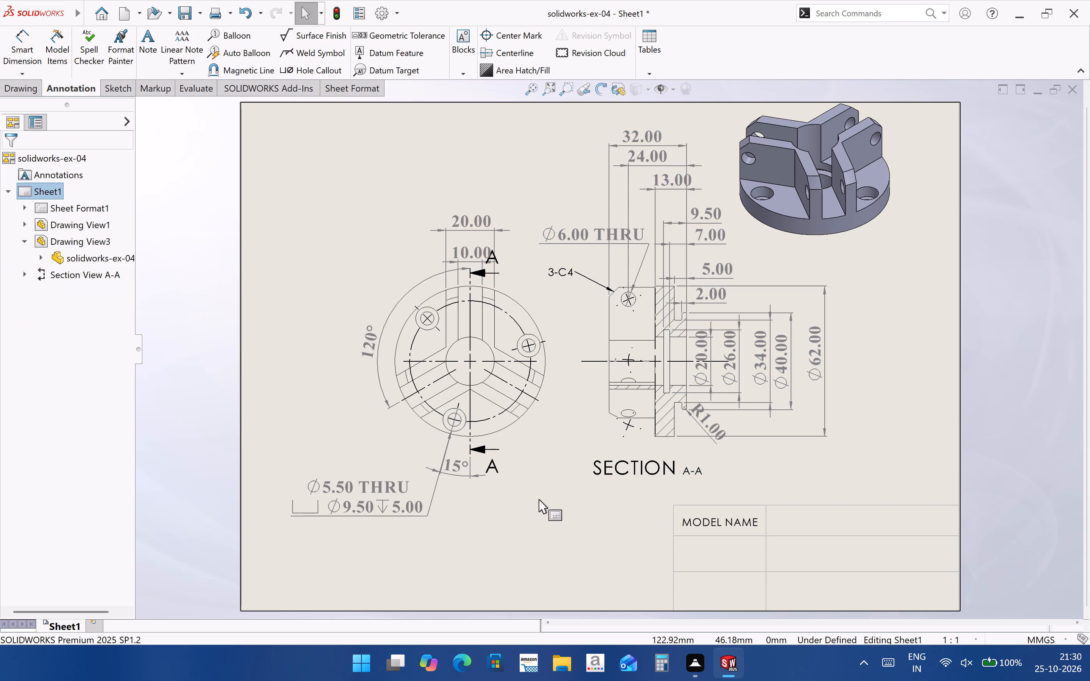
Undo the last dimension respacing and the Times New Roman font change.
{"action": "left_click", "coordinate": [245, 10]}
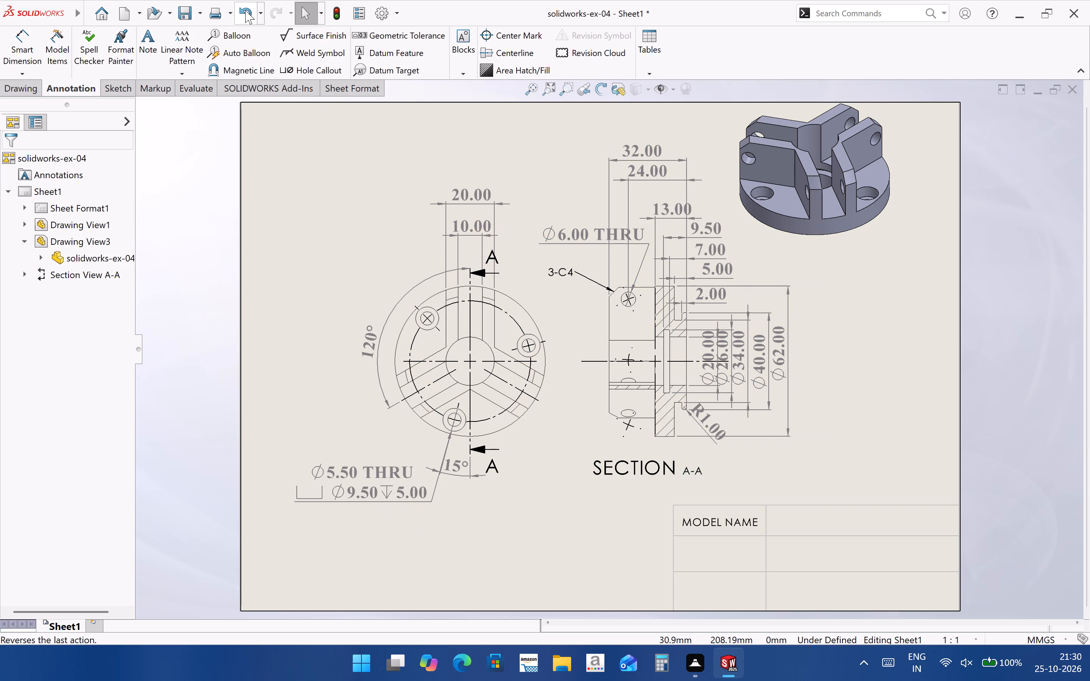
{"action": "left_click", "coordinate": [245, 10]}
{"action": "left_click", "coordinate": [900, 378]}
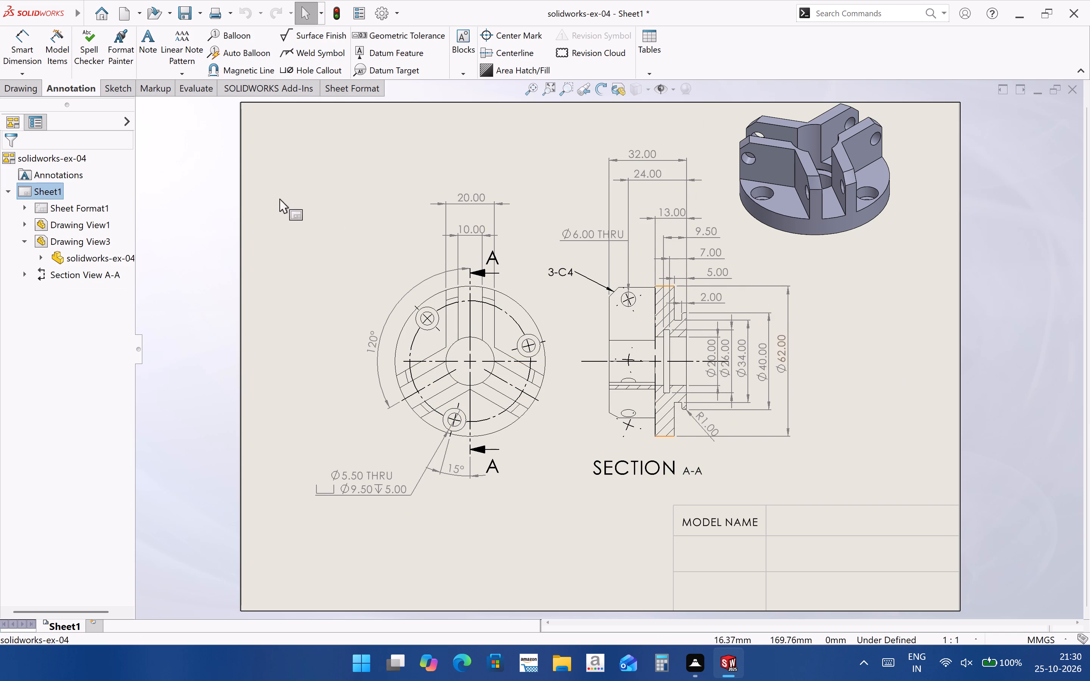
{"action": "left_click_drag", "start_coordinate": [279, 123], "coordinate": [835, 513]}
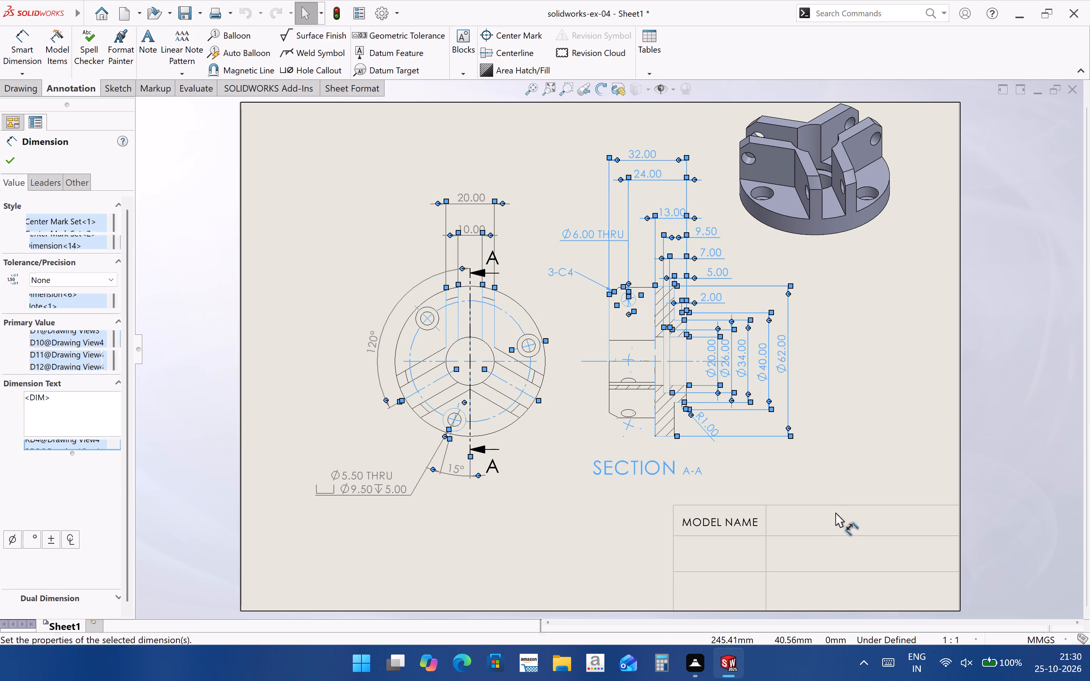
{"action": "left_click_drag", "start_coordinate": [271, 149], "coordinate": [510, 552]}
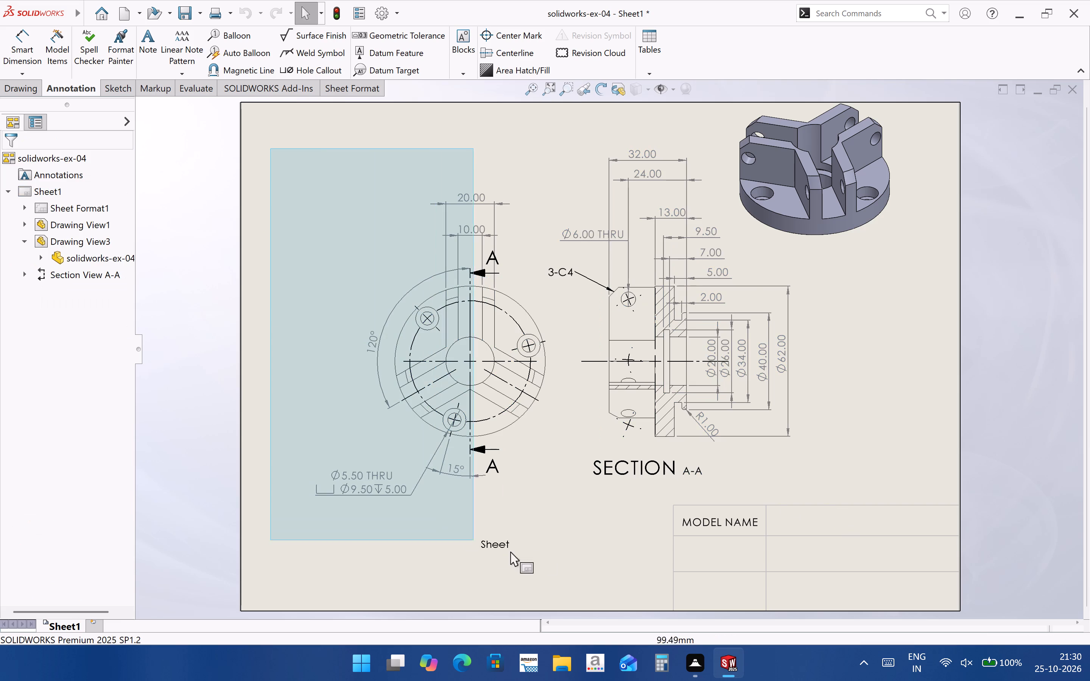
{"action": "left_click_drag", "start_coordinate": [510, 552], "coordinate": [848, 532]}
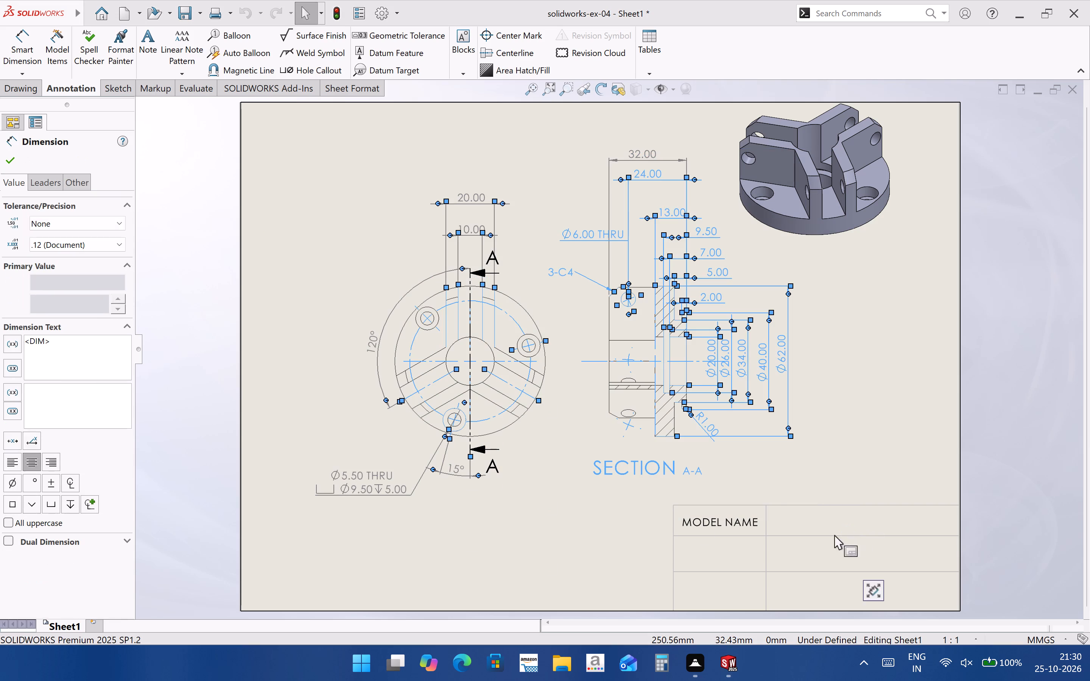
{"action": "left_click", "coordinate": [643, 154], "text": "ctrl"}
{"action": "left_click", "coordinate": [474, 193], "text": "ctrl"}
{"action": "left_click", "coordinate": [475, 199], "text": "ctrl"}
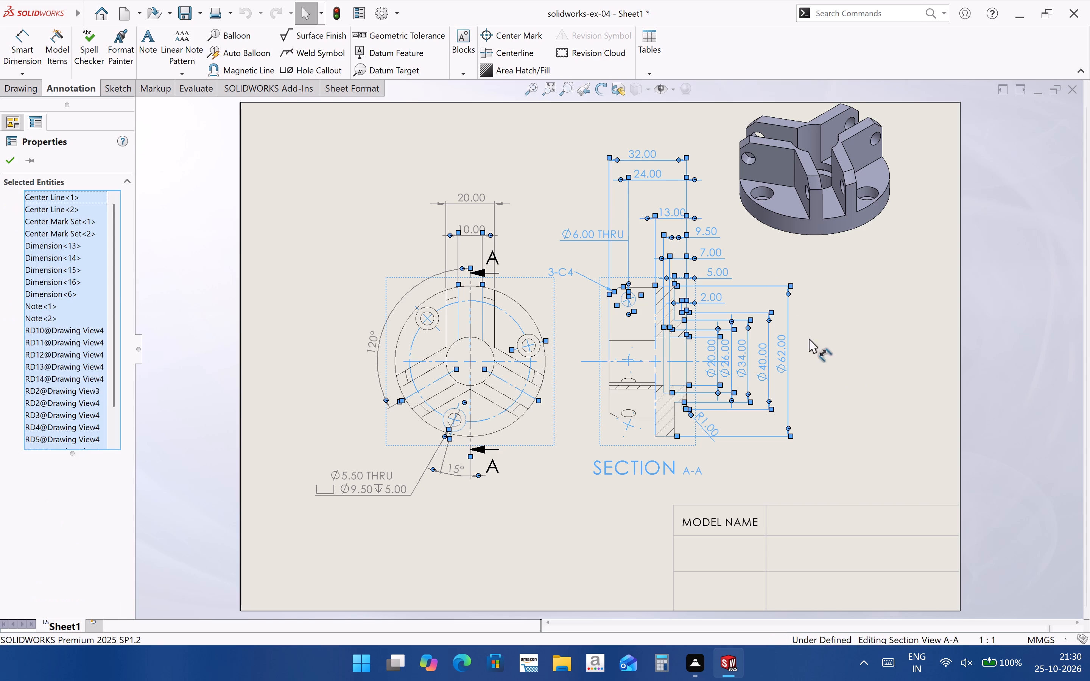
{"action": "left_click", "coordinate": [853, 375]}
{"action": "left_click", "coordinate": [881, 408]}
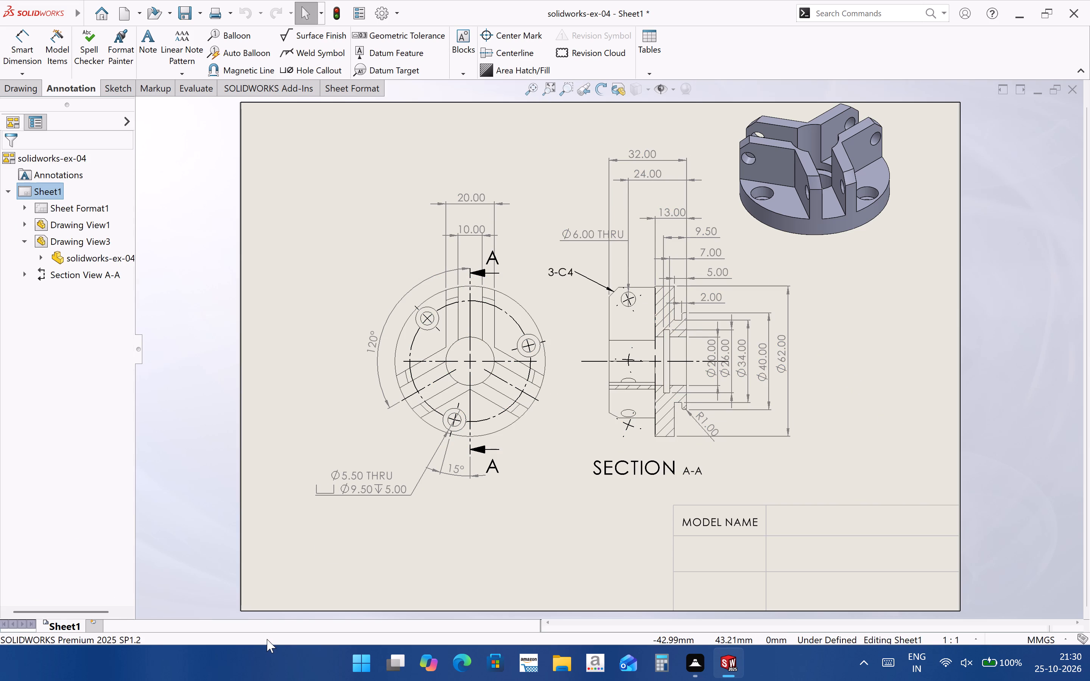
Override the document font for all dimensions in the top and section views, setting their font style to Bold.
{"action": "left_click", "coordinate": [272, 124]}
{"action": "left_click_drag", "start_coordinate": [275, 126], "coordinate": [692, 454]}
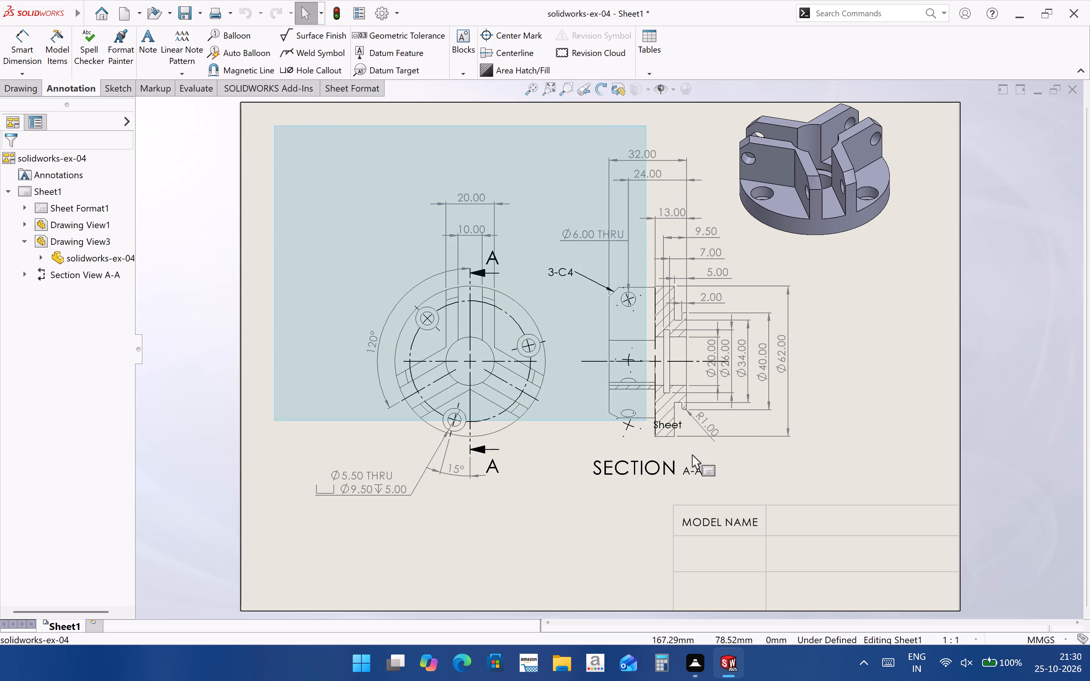
{"action": "left_click_drag", "start_coordinate": [692, 454], "coordinate": [857, 524]}
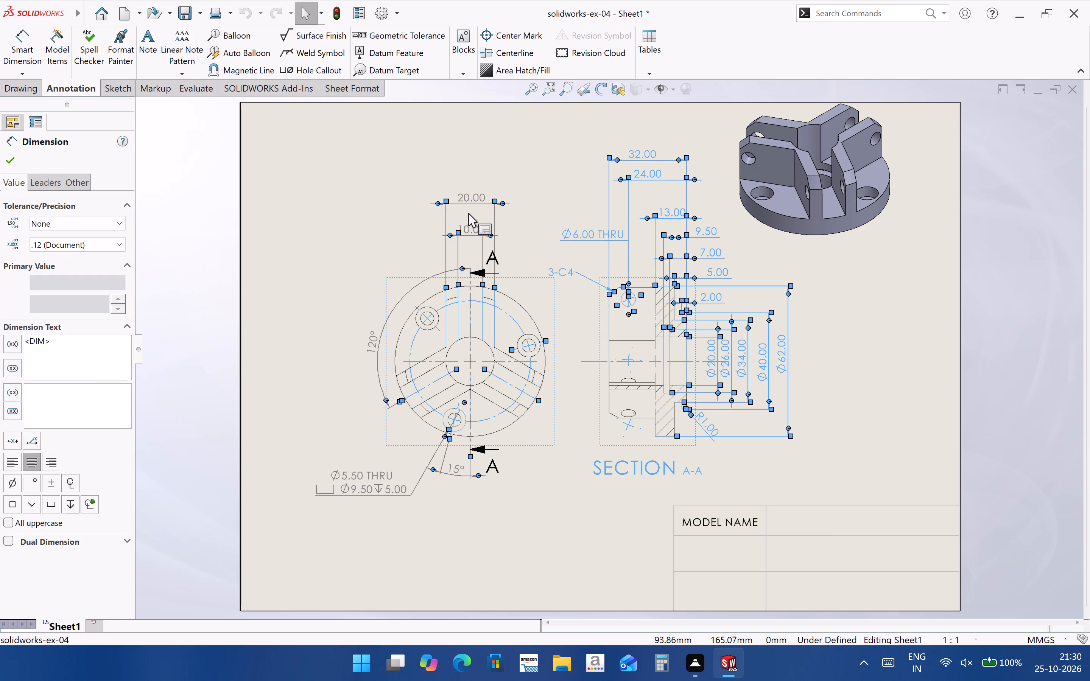
{"action": "left_click", "coordinate": [77, 185]}
{"action": "left_click", "coordinate": [32, 239]}
{"action": "left_click", "coordinate": [56, 253]}
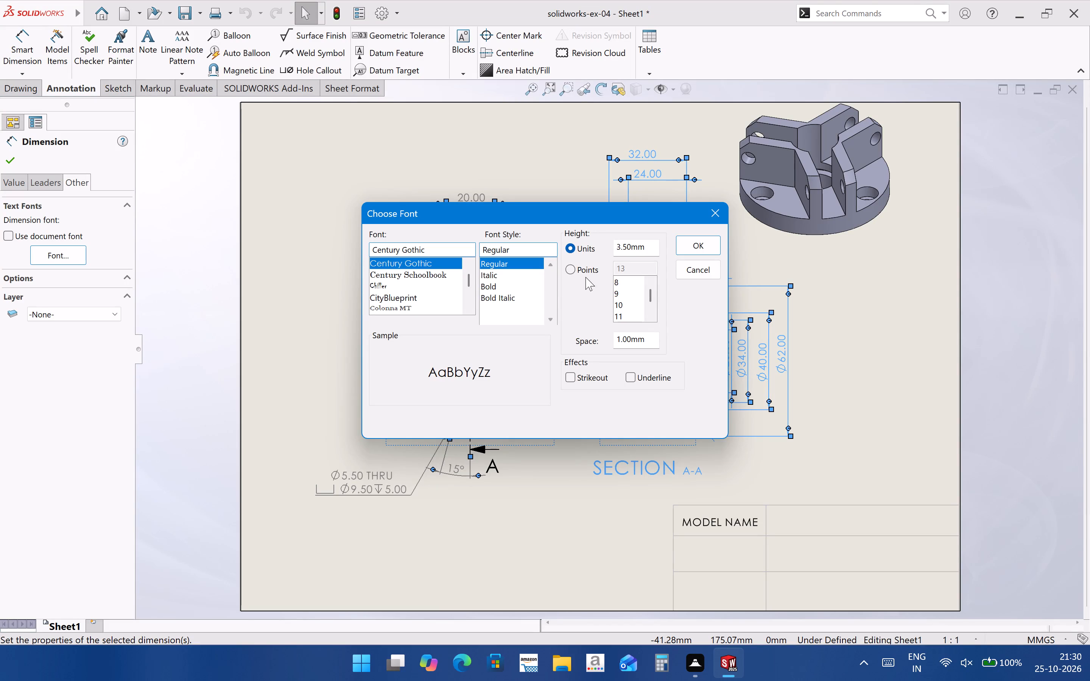
{"action": "left_click", "coordinate": [496, 289]}
{"action": "left_click", "coordinate": [693, 248]}
{"action": "left_click", "coordinate": [906, 293]}
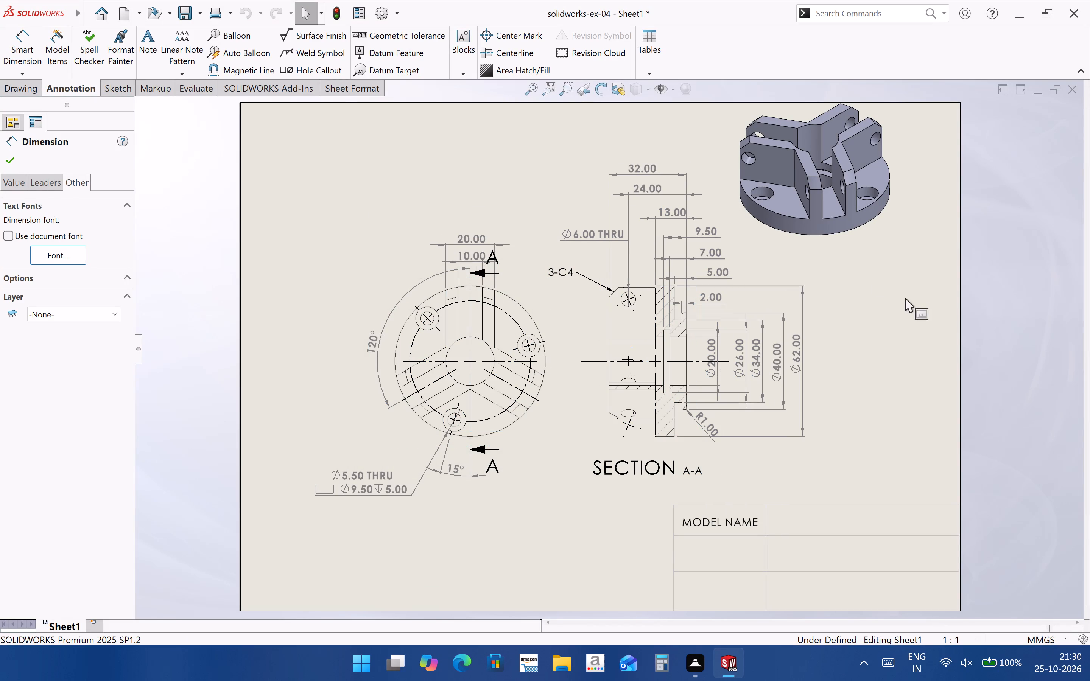
{"action": "left_click", "coordinate": [439, 539]}
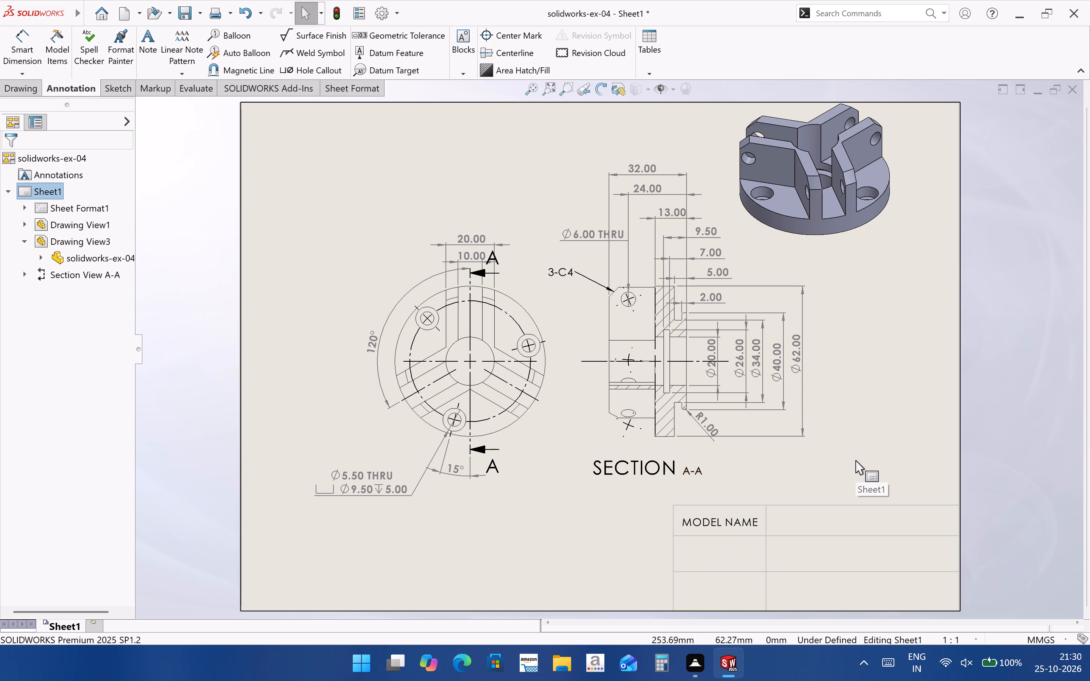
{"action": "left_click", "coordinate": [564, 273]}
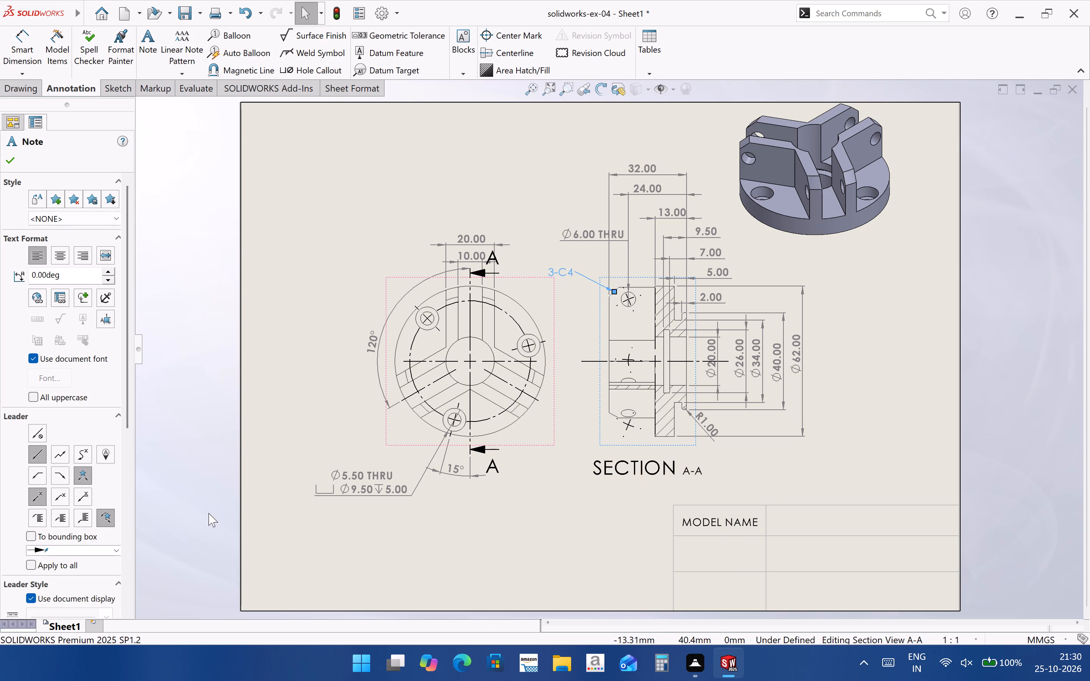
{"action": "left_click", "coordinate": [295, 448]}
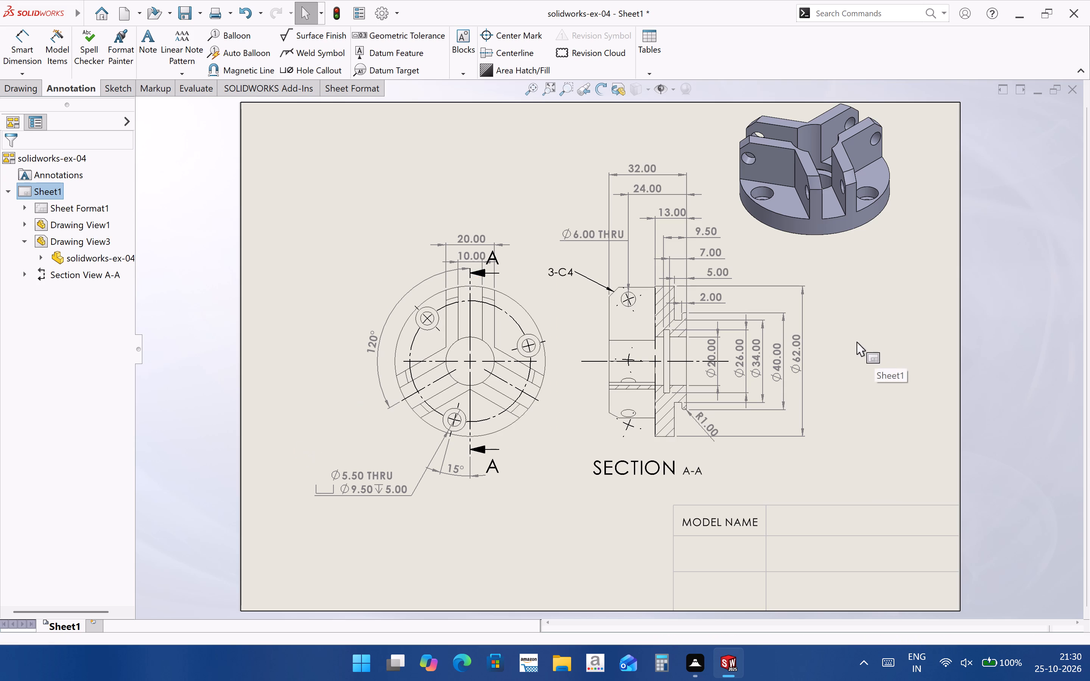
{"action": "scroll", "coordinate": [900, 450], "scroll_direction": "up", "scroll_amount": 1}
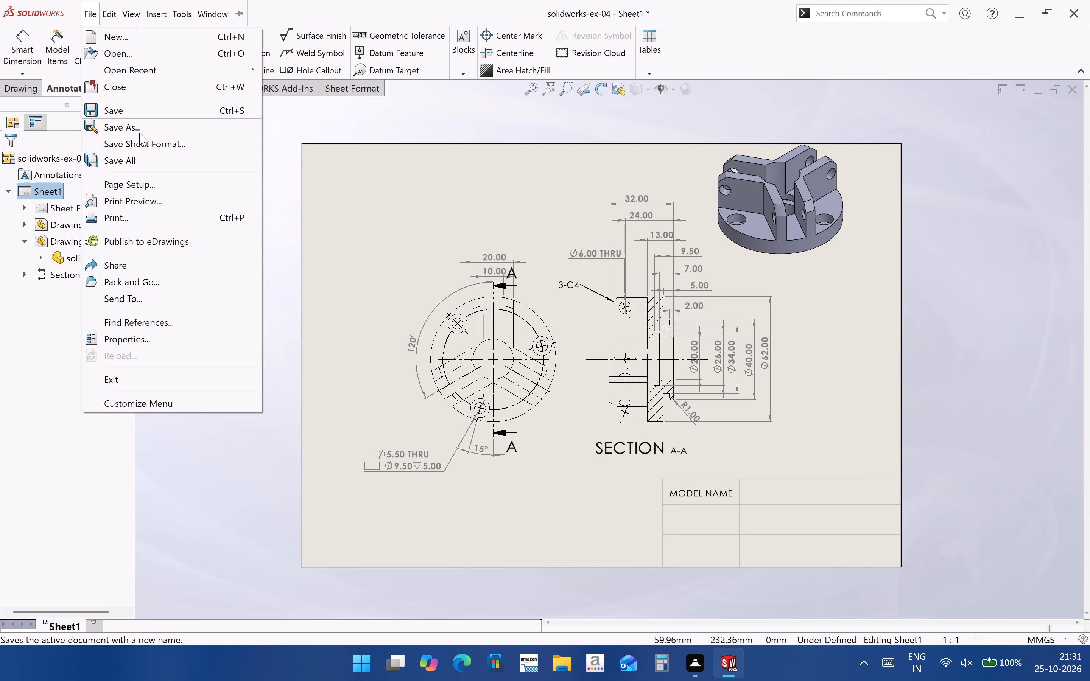
Save the drawing as solidworks-ex-04 in SOLIDWORKS Drawing format in the Downloads > Solidworks folder.
{"action": "left_click", "coordinate": [140, 113]}
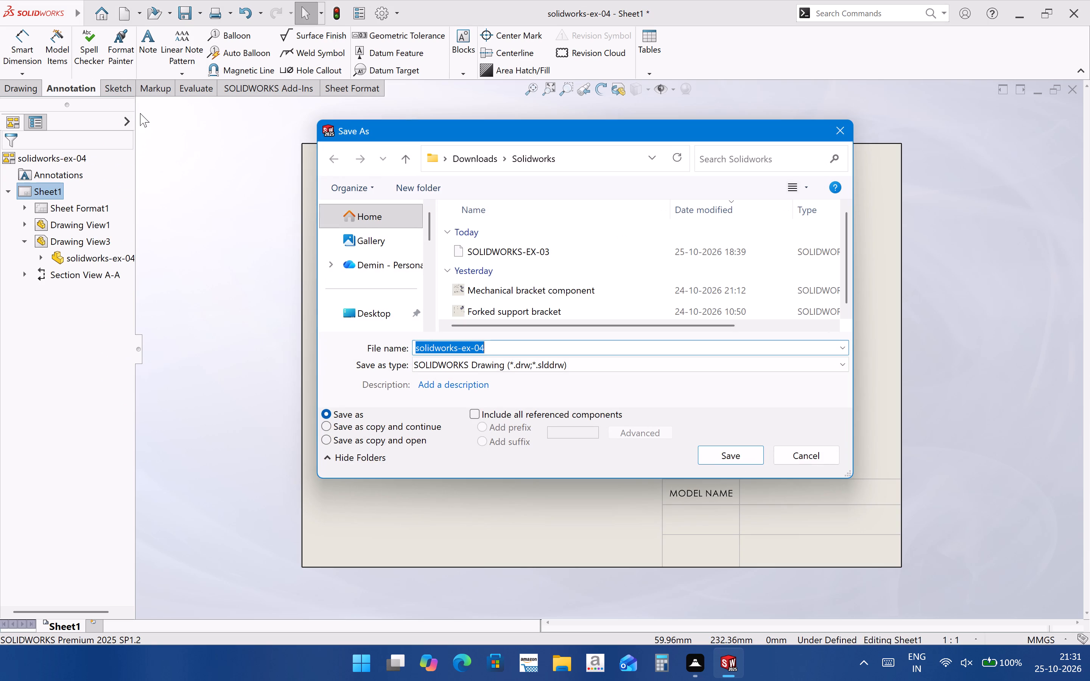
{"action": "left_click", "coordinate": [565, 341]}
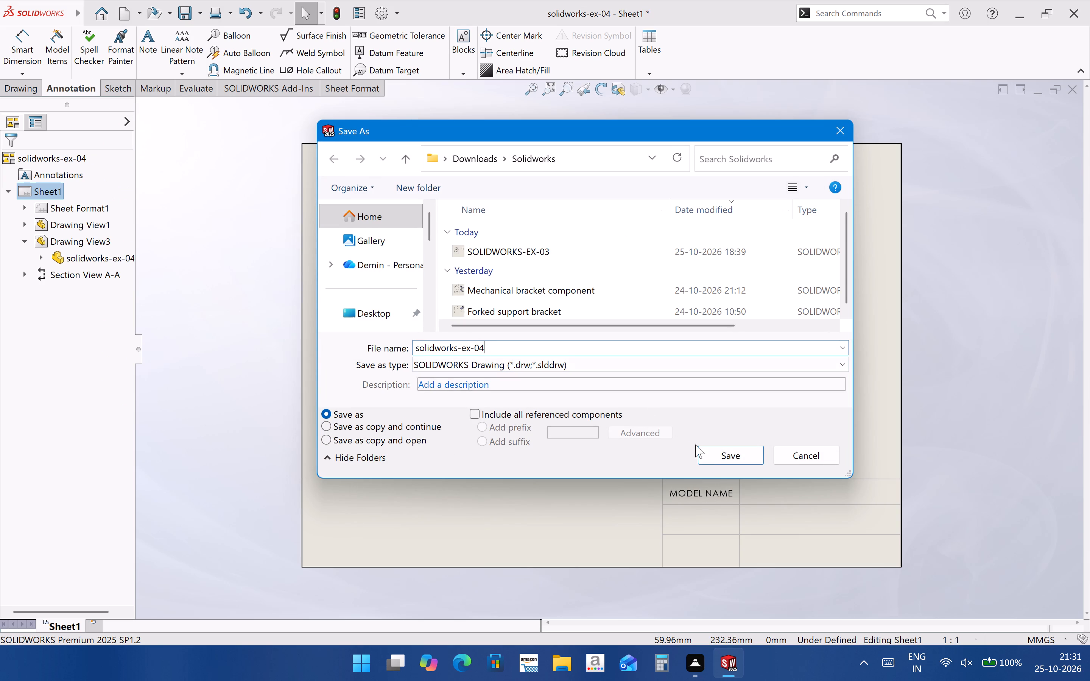
{"action": "left_click", "coordinate": [721, 459]}
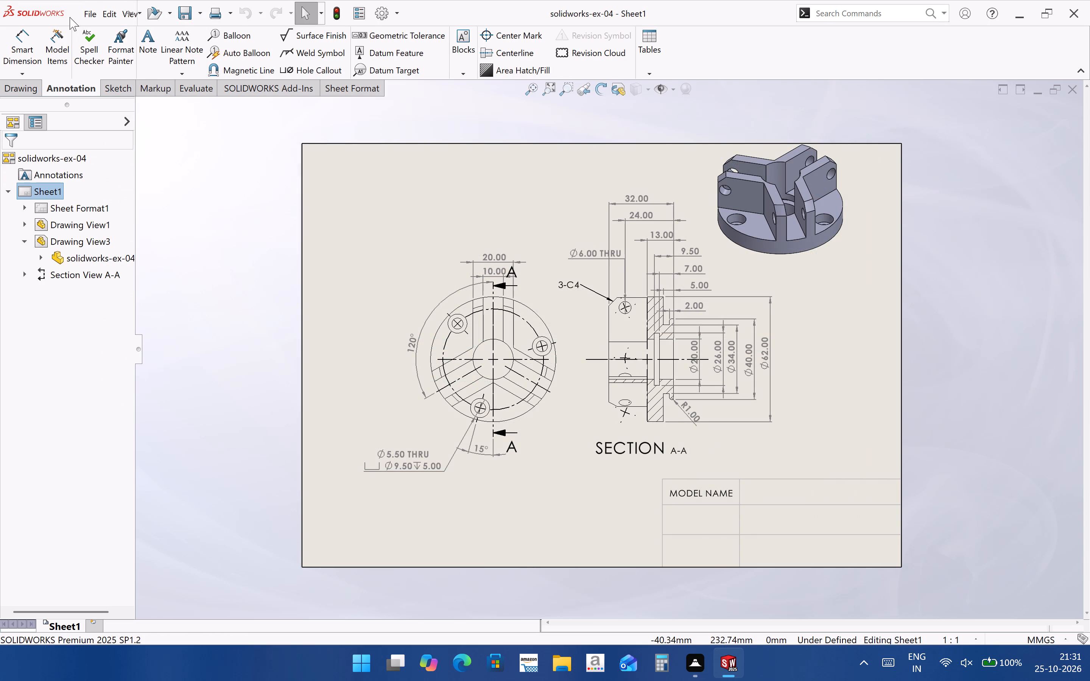
Export the drawing as an Adobe PDF named solidworks-ex-04 in the same Solidworks folder.
{"action": "left_click", "coordinate": [134, 133]}
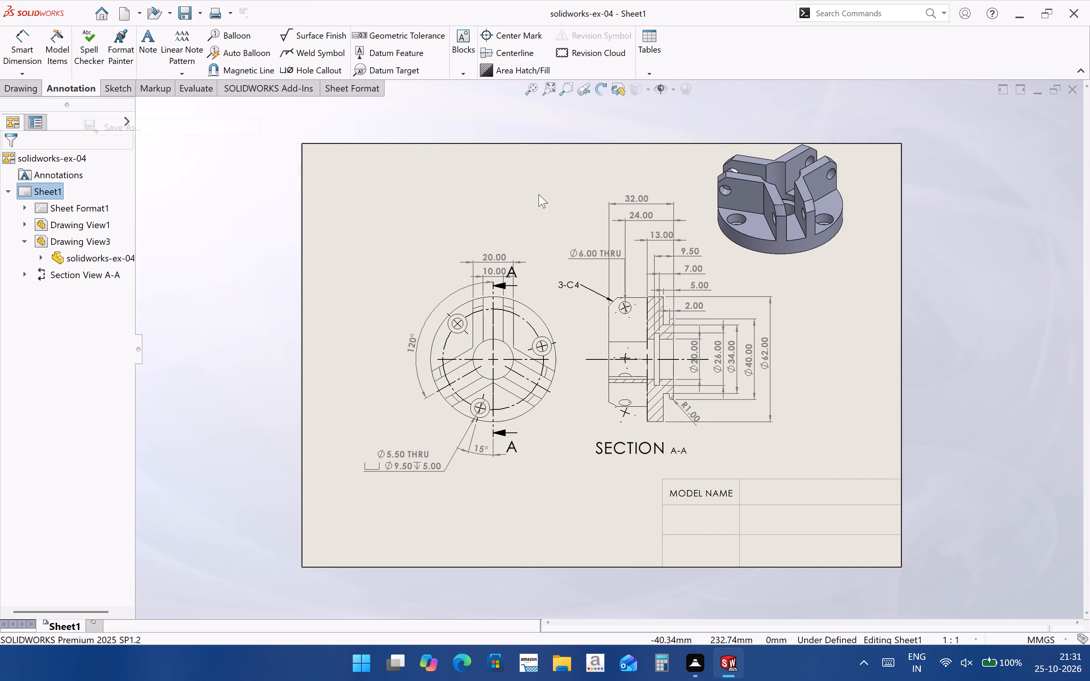
{"action": "left_click", "coordinate": [542, 361]}
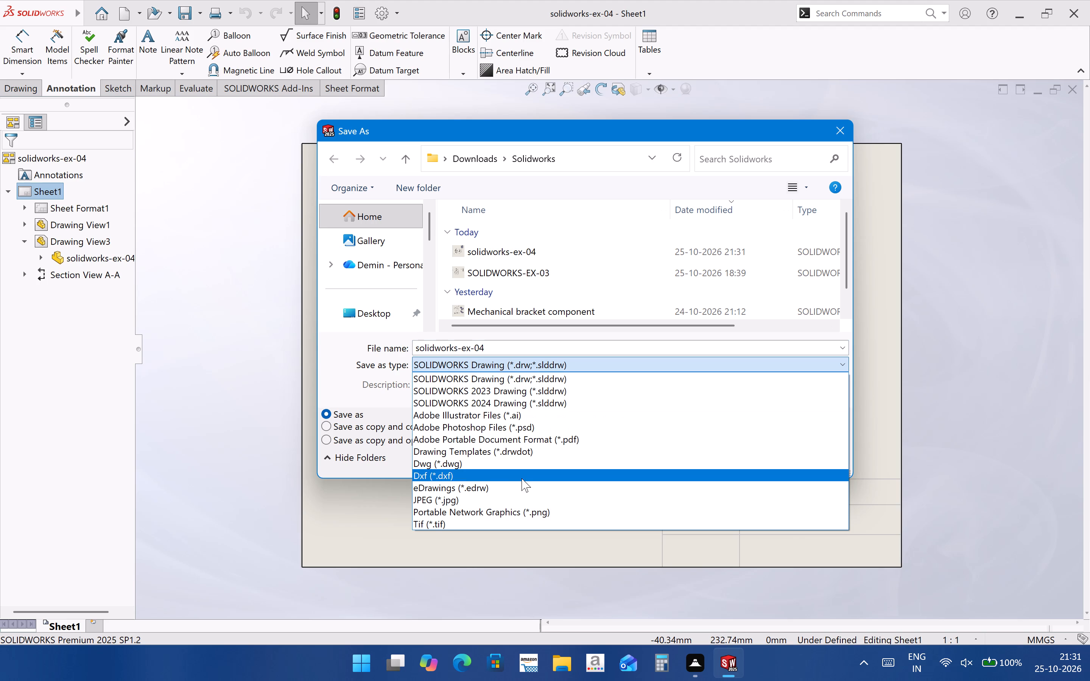
{"action": "left_click", "coordinate": [538, 440]}
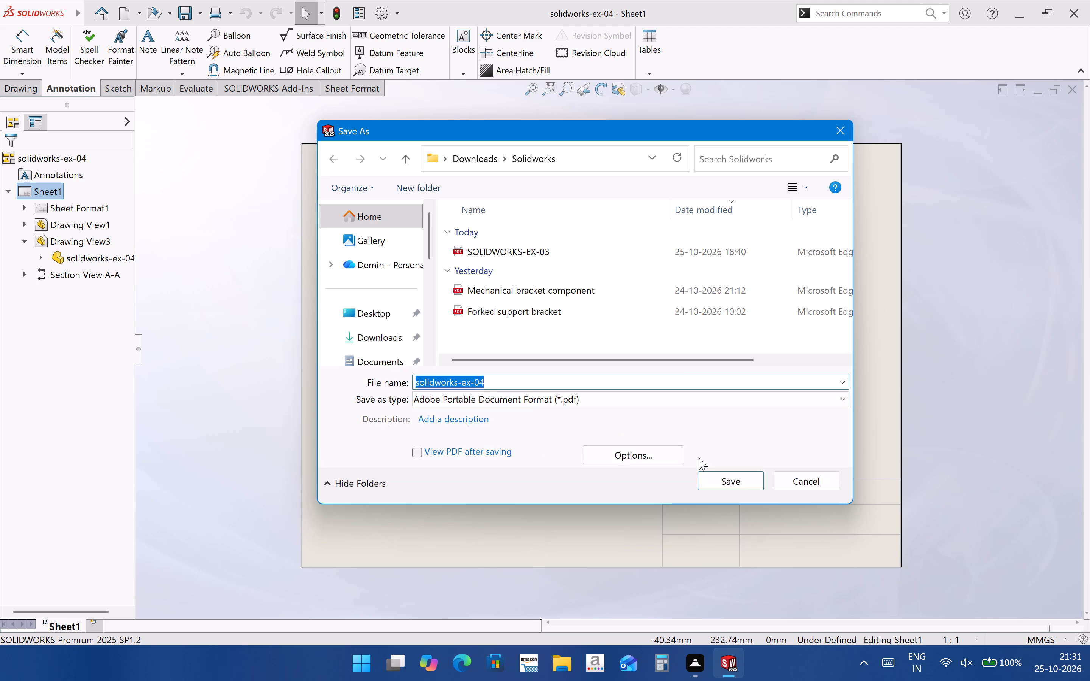
{"action": "left_click", "coordinate": [734, 474]}
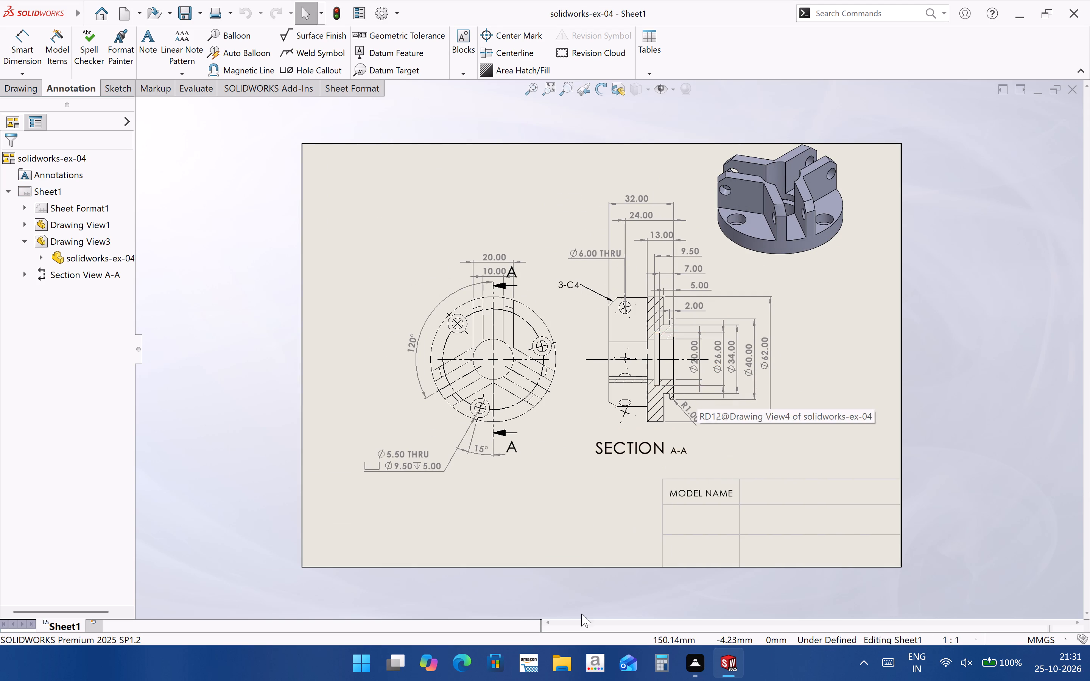
In File Explorer, open the solidworks-ex-04 PDF from Downloads > Solidworks, review its views and dimensions, and close the PDF viewer.
{"action": "left_click", "coordinate": [550, 660]}
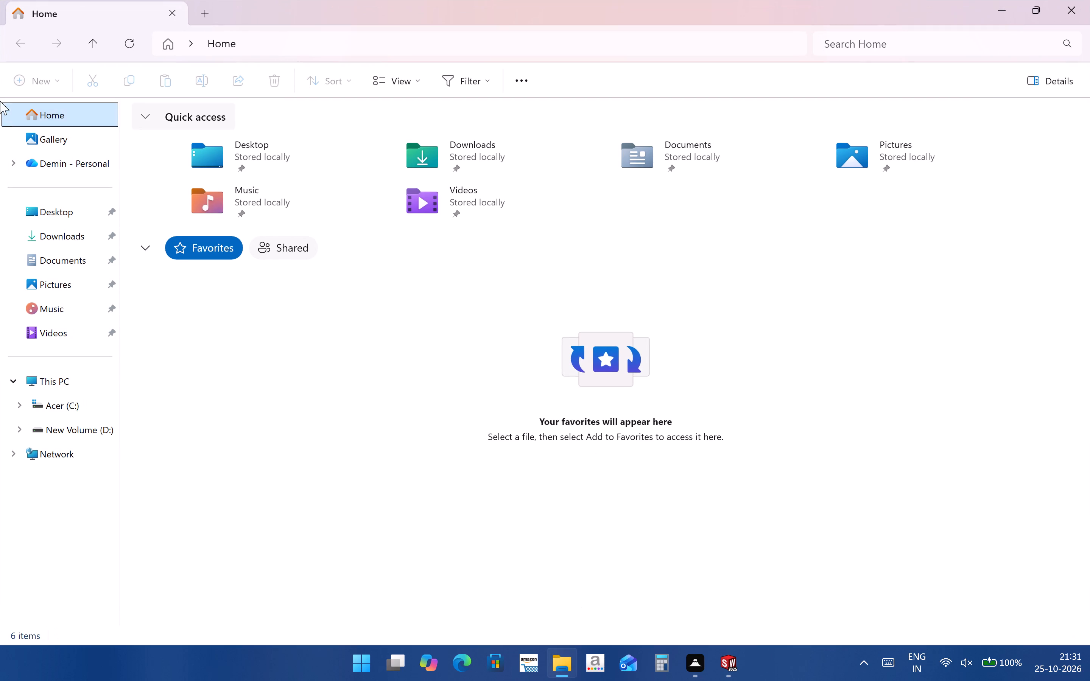
{"action": "left_click", "coordinate": [81, 234]}
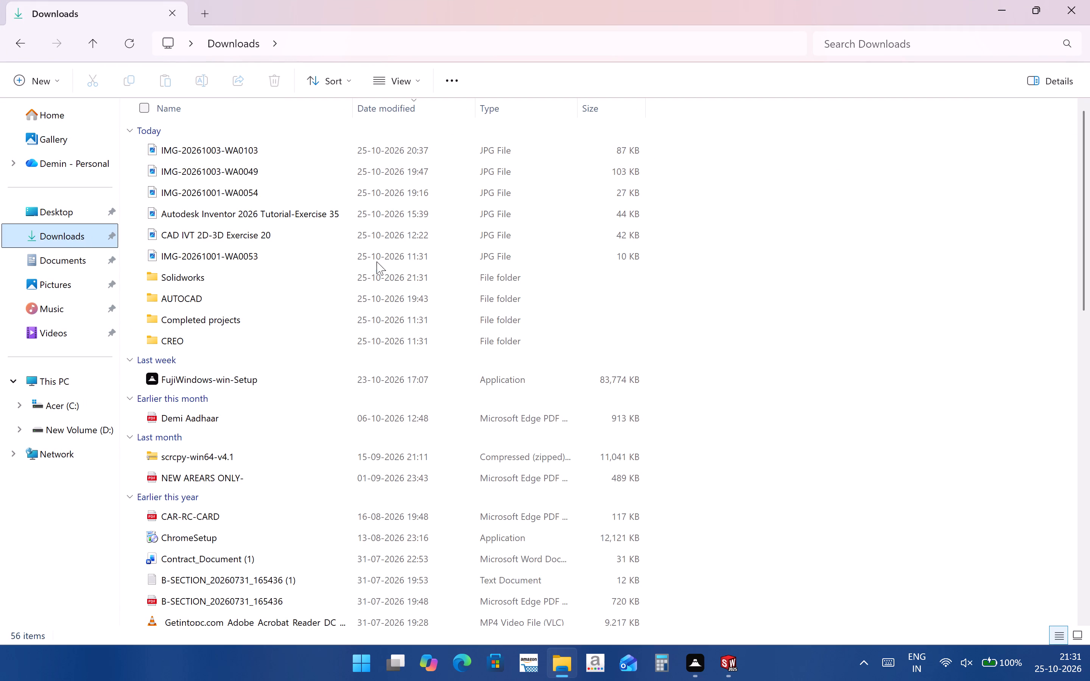
{"action": "left_click", "coordinate": [377, 261]}
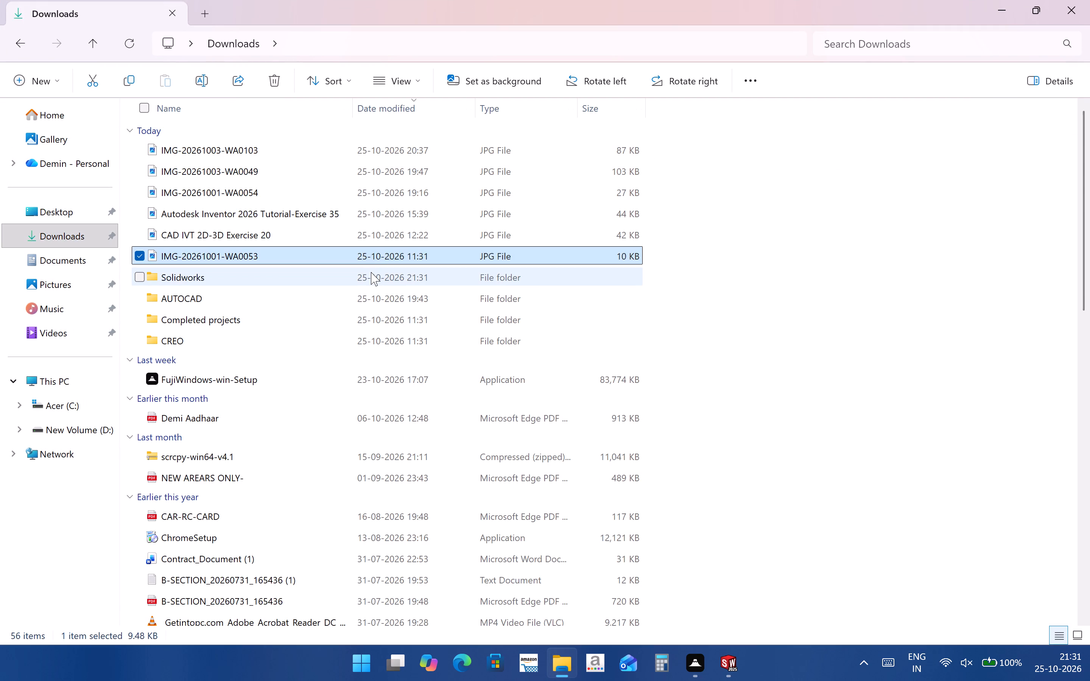
{"action": "double_click", "coordinate": [371, 272]}
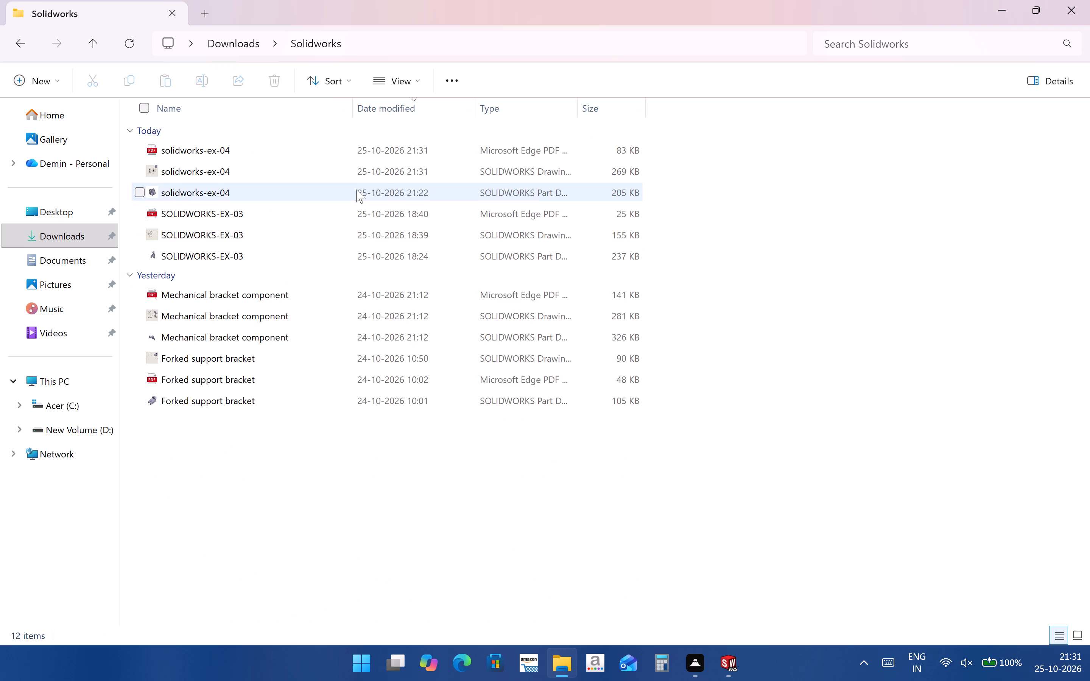
{"action": "double_click", "coordinate": [360, 152]}
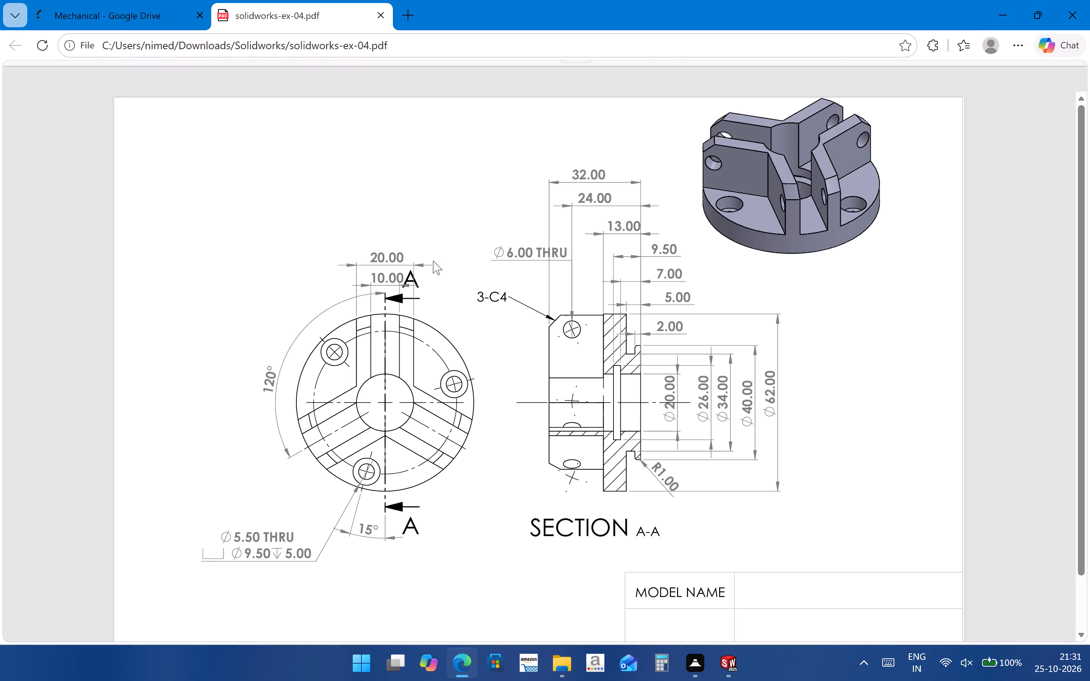
{"action": "scroll", "coordinate": [495, 339], "scroll_direction": "down", "scroll_amount": 2}
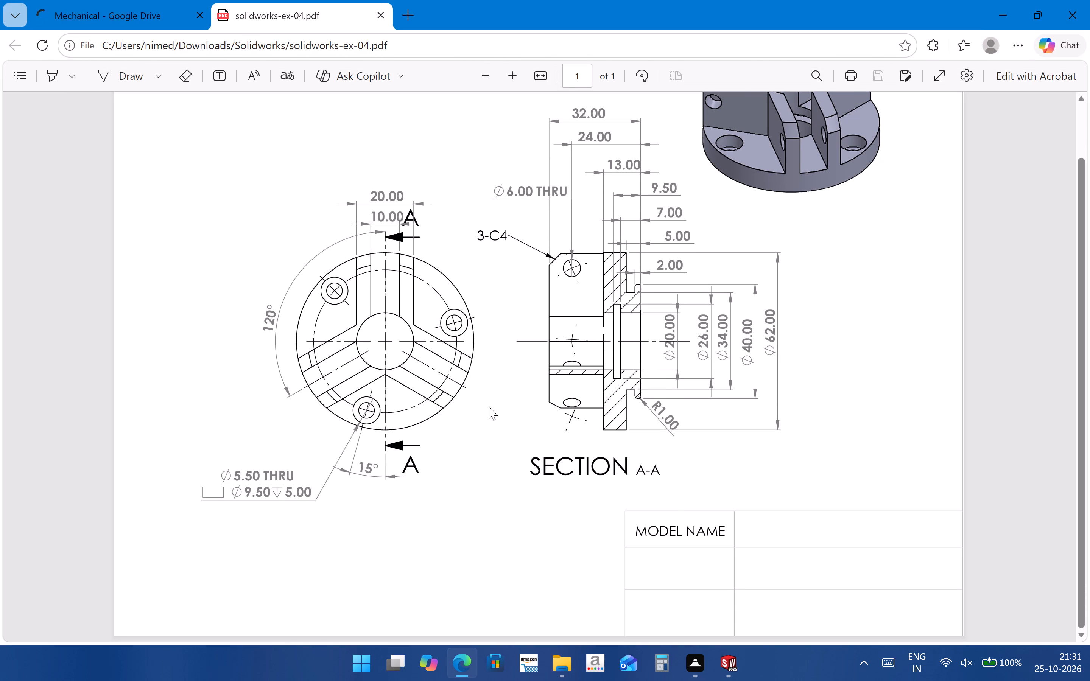
{"action": "scroll", "coordinate": [489, 417], "scroll_direction": "up", "scroll_amount": 3}
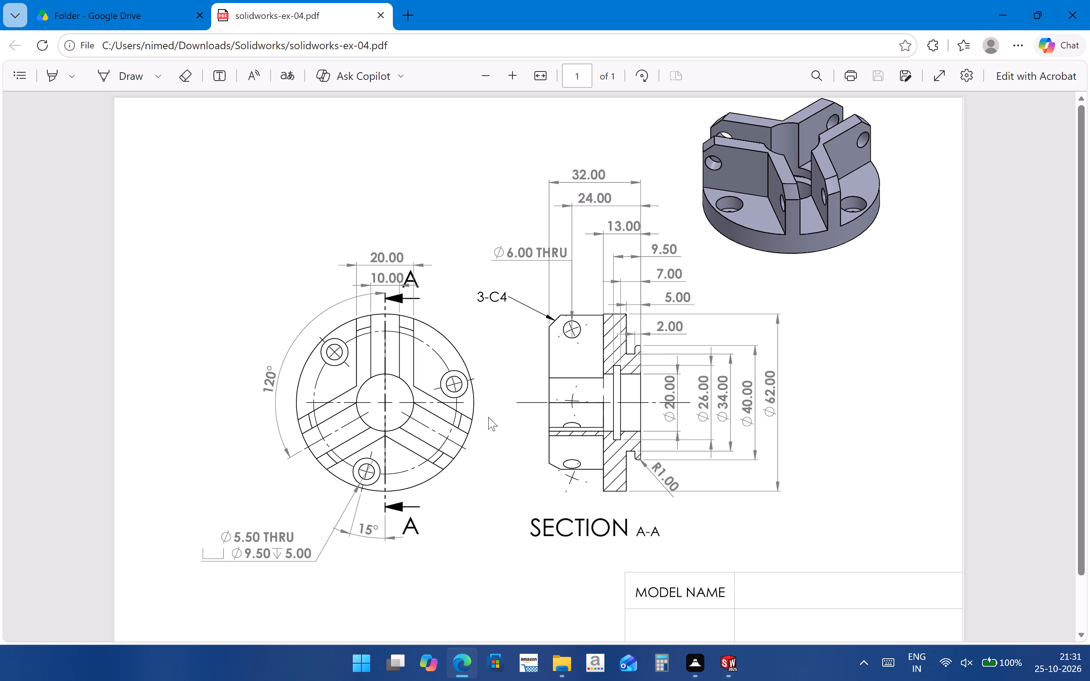
{"action": "left_click", "coordinate": [1067, 10]}
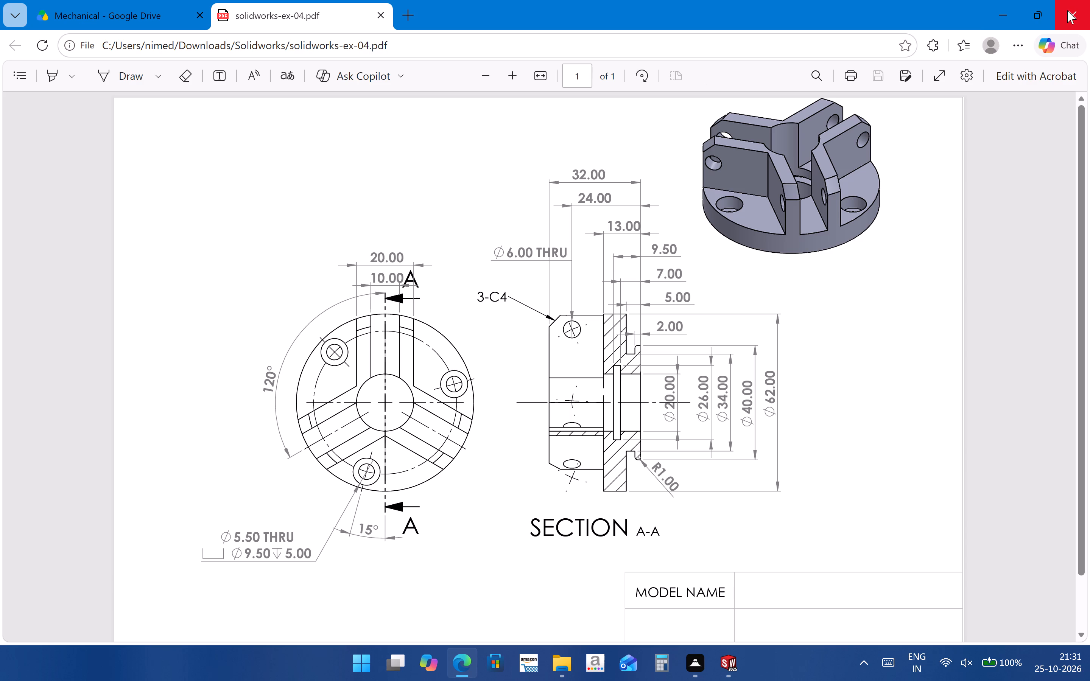